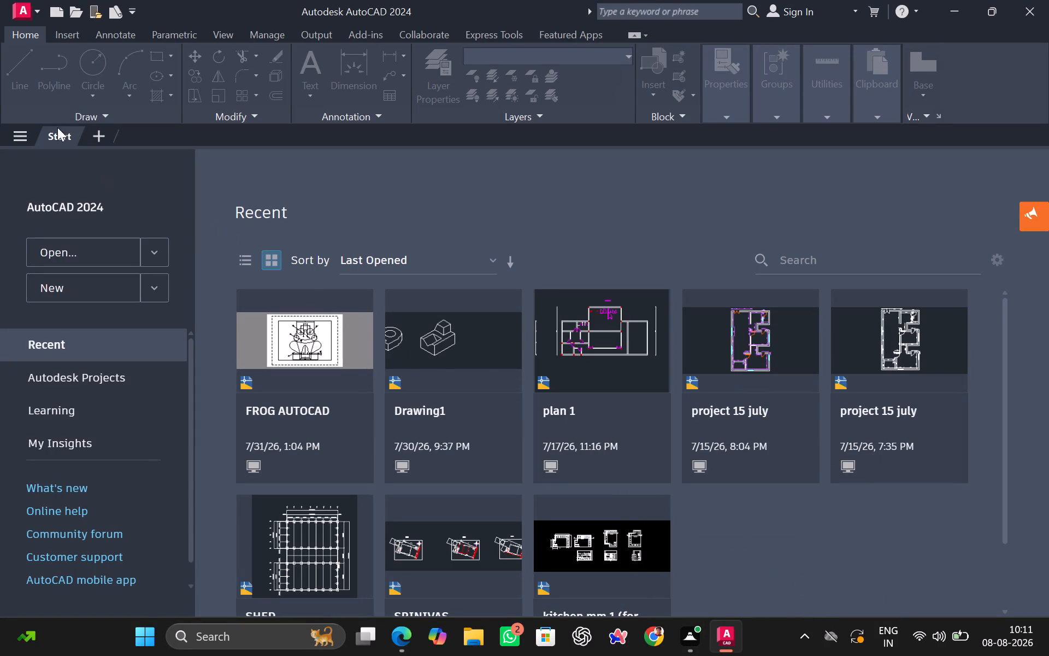
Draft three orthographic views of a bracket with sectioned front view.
Create a new blank drawing.
{"action": "left_click", "coordinate": [102, 131]}
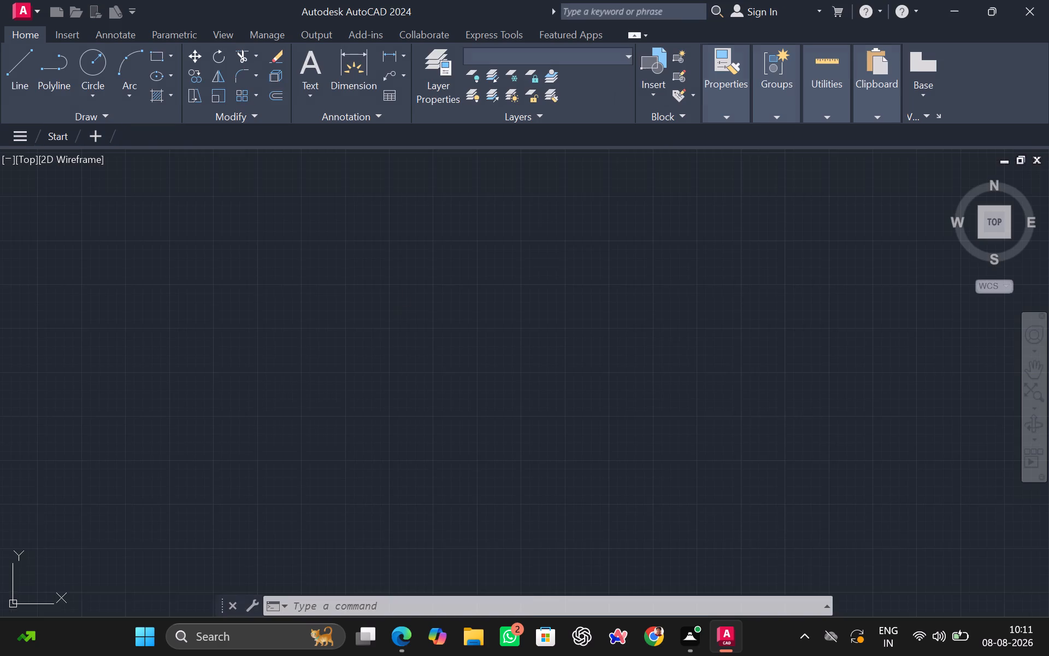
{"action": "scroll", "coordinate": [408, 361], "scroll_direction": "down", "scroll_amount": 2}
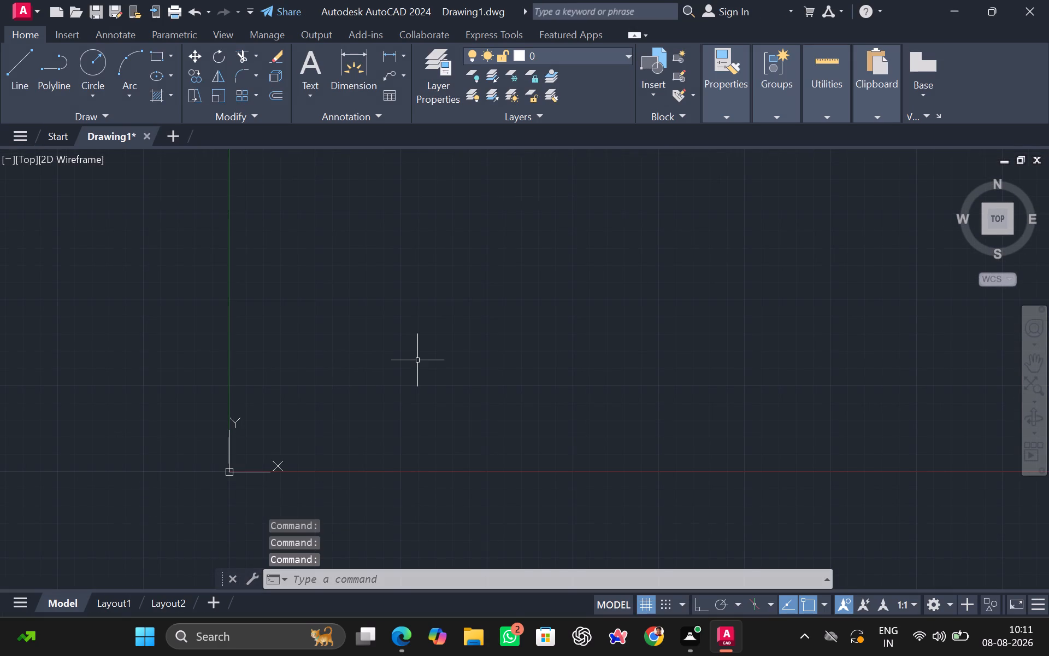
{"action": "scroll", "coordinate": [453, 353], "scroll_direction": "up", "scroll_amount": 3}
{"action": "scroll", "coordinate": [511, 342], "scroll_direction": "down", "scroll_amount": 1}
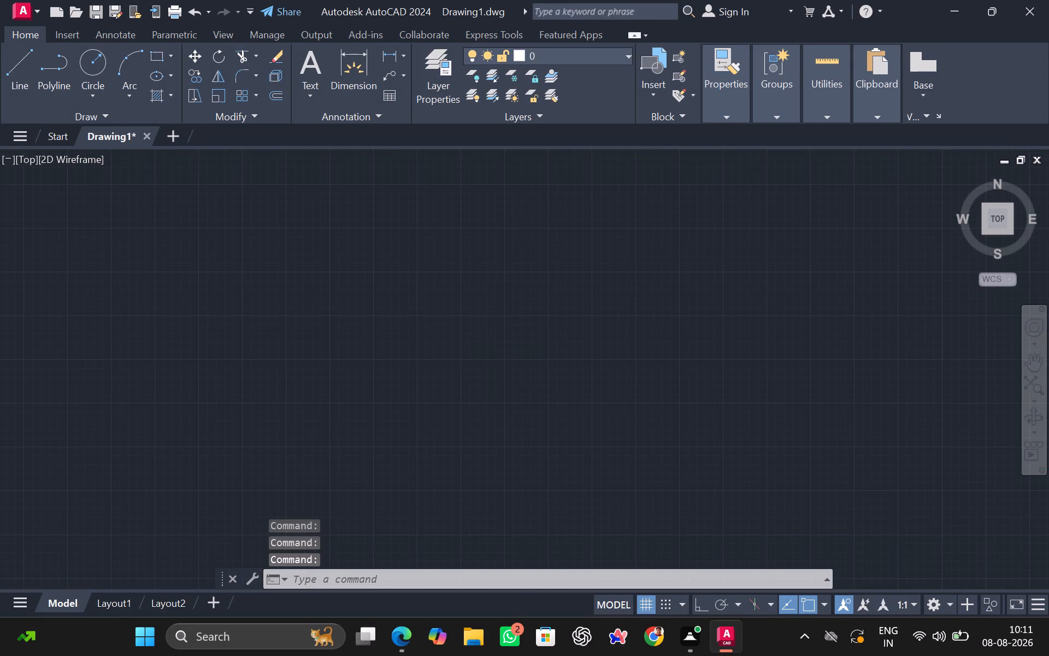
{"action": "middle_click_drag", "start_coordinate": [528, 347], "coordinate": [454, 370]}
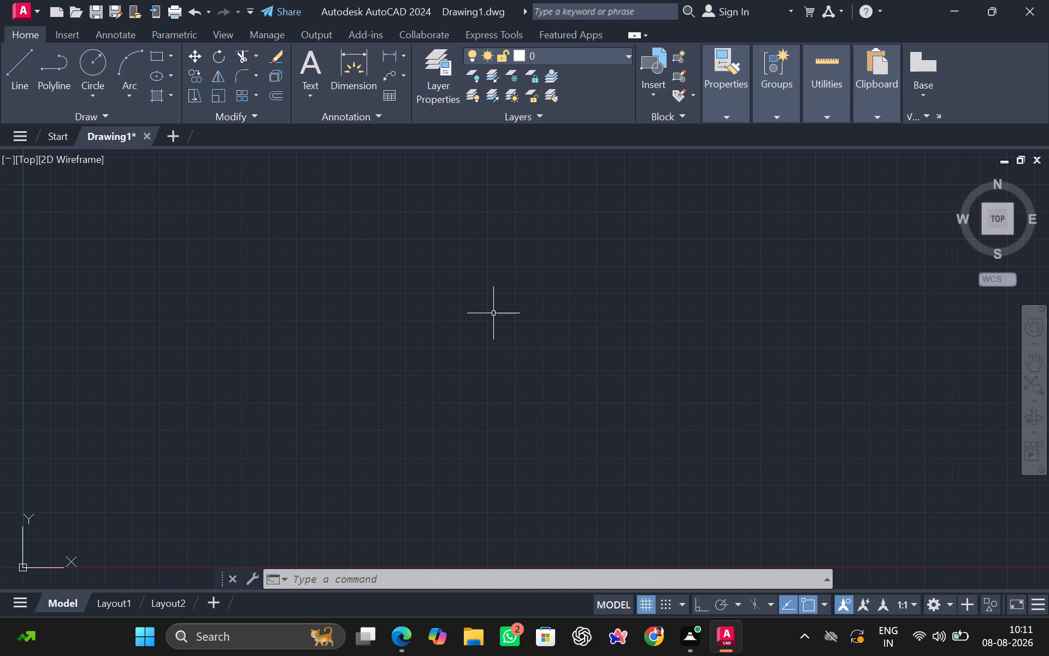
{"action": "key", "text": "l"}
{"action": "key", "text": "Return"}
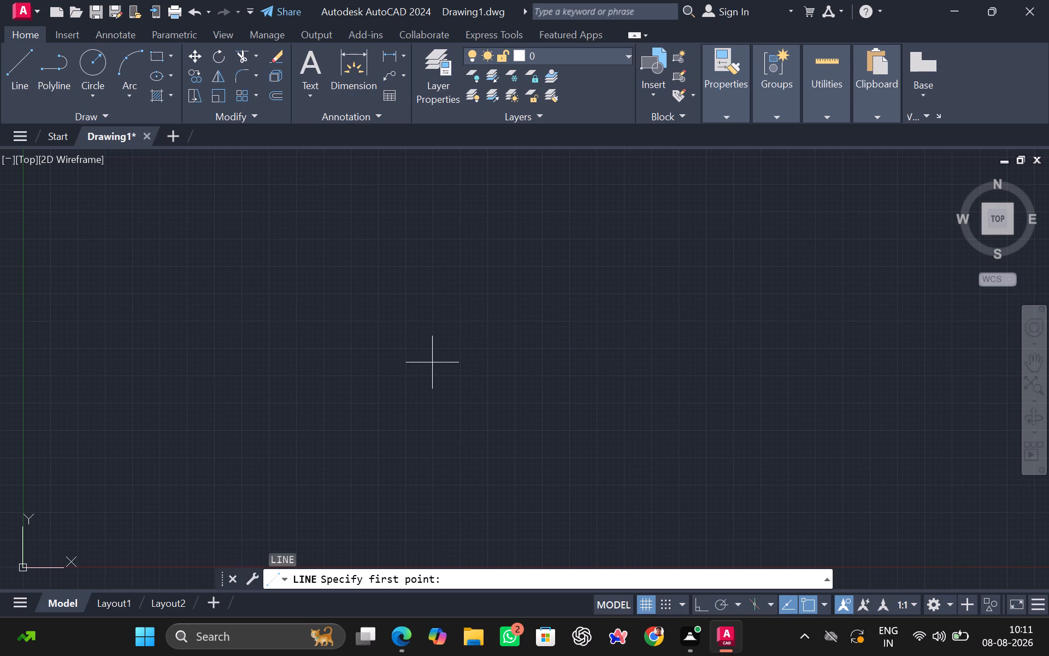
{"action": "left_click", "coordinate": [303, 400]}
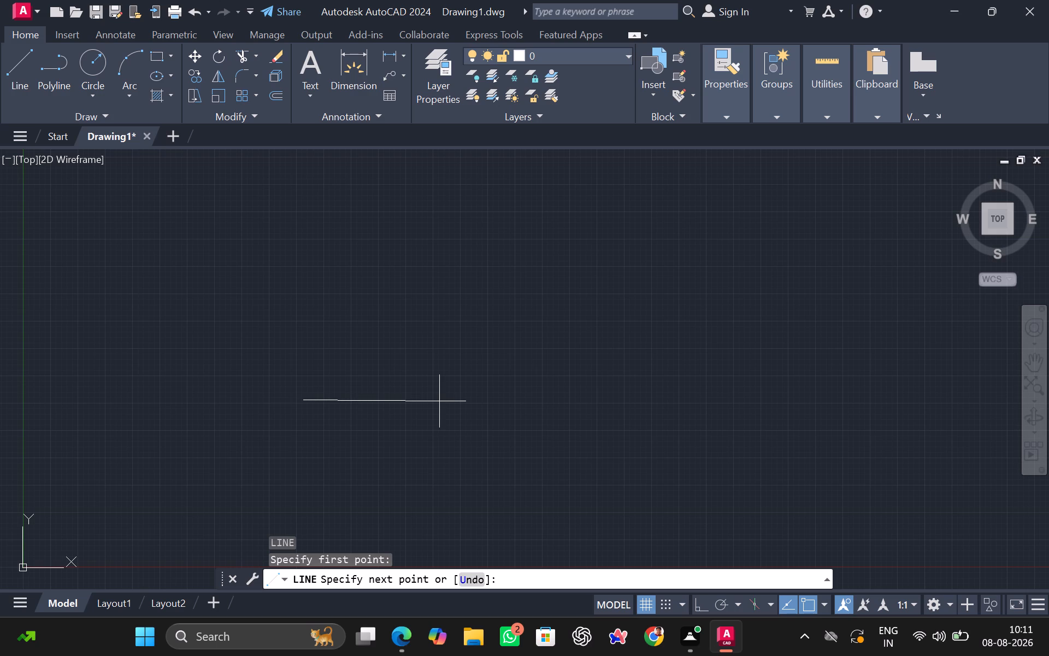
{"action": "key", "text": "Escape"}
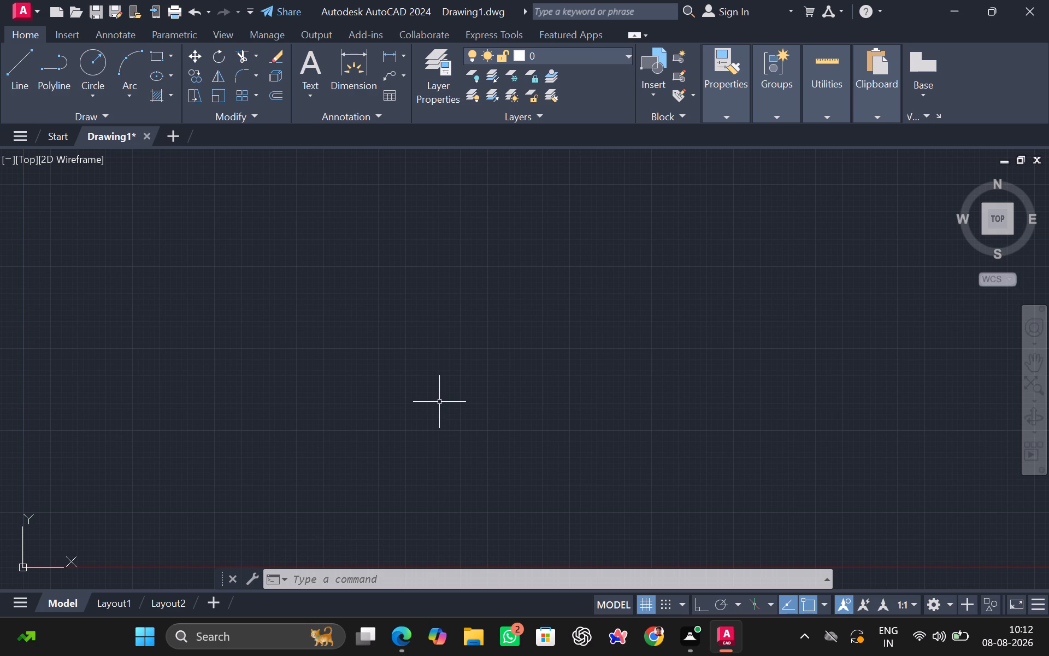
Set the drawing units' length precision to 0 decimal places.
{"action": "type", "text": "UN"}
{"action": "key", "text": "Return"}
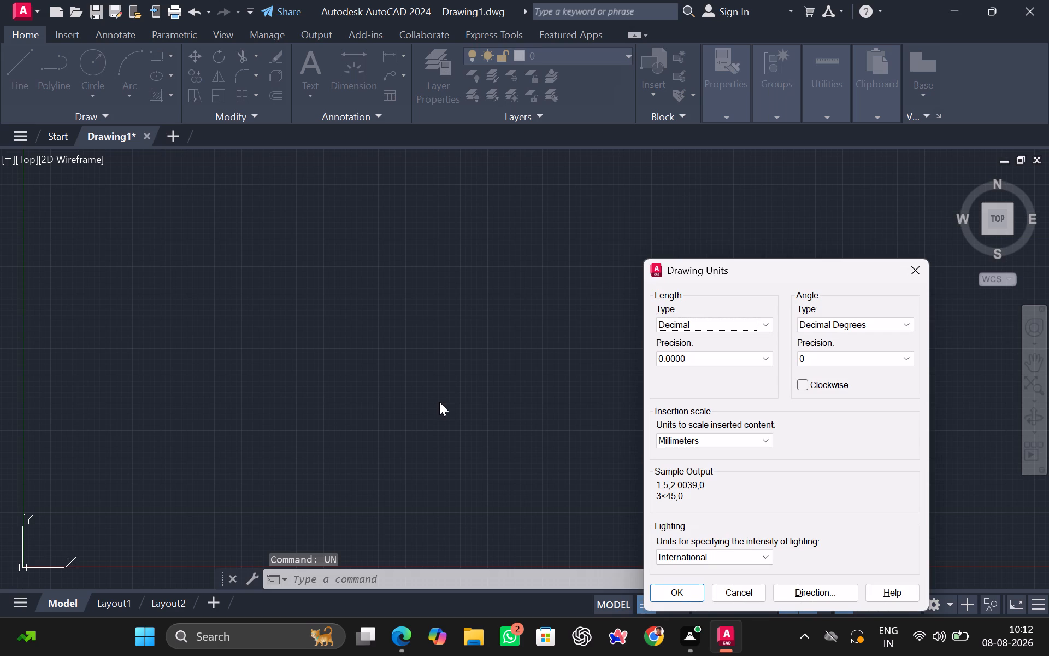
{"action": "left_click", "coordinate": [759, 356]}
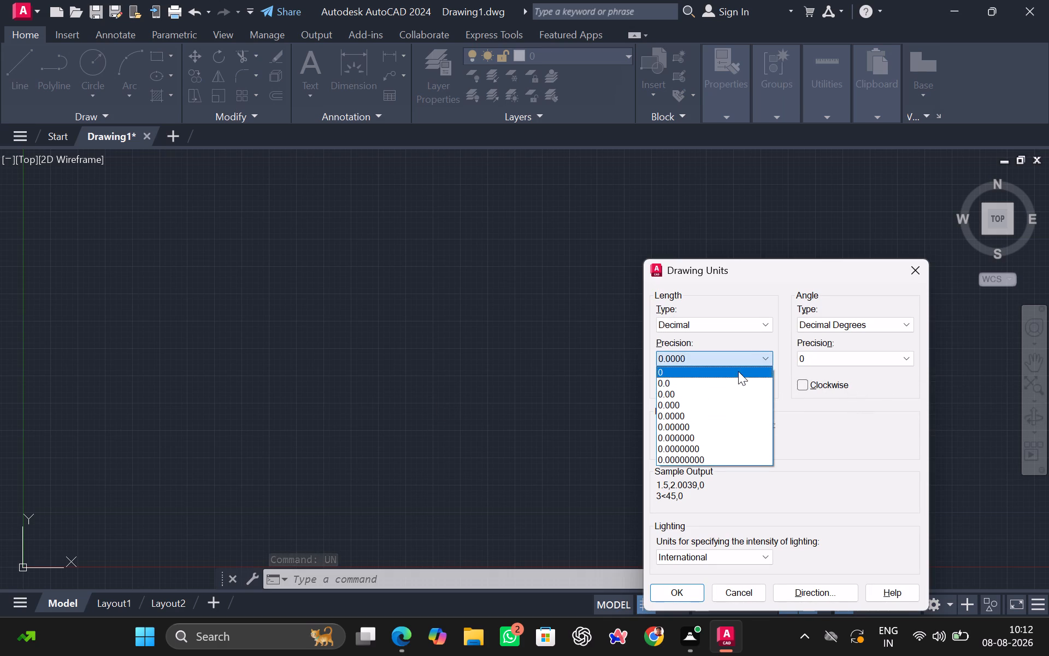
{"action": "left_click", "coordinate": [738, 371]}
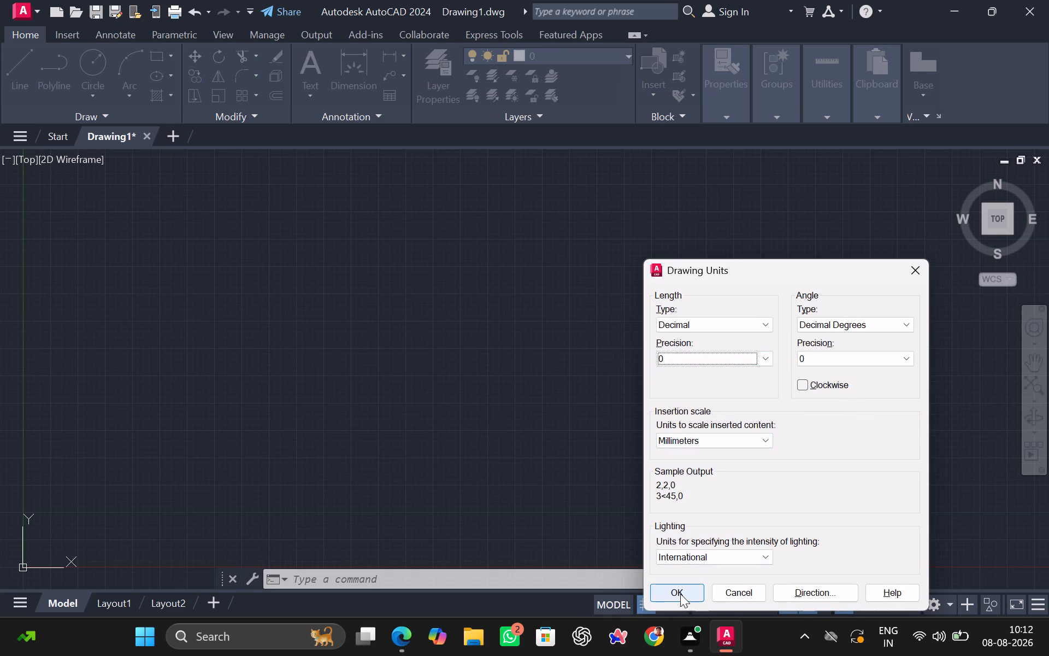
{"action": "left_click", "coordinate": [680, 594]}
Modify the ISO-25 dimension style to primary-unit linear precision 0 and set it as the current style.
{"action": "key", "text": "d"}
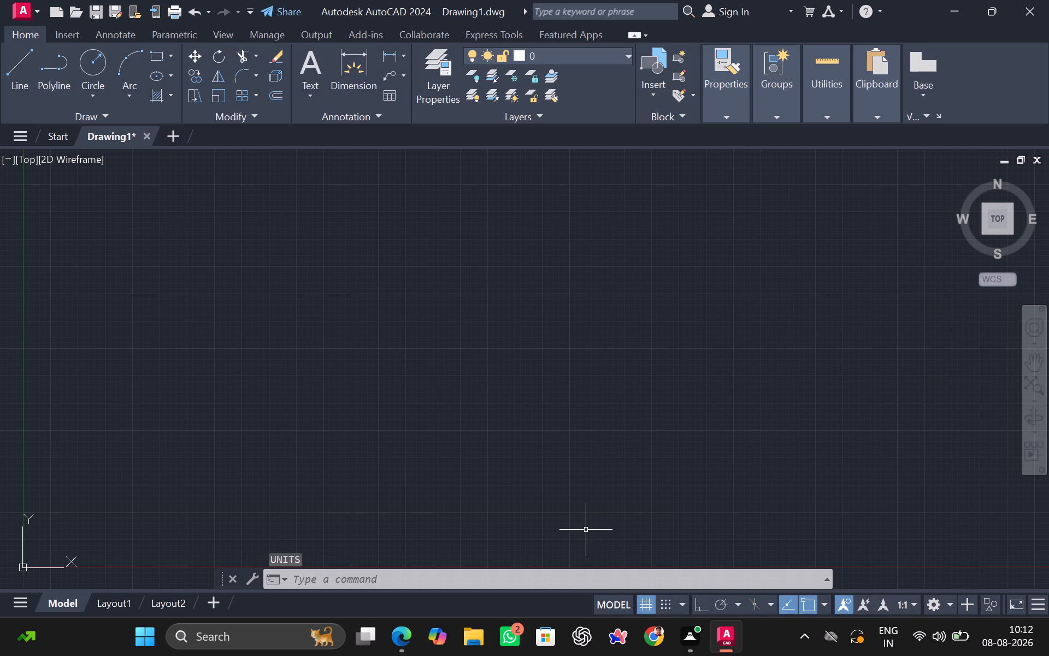
{"action": "key", "text": "Return"}
{"action": "left_click", "coordinate": [699, 277]}
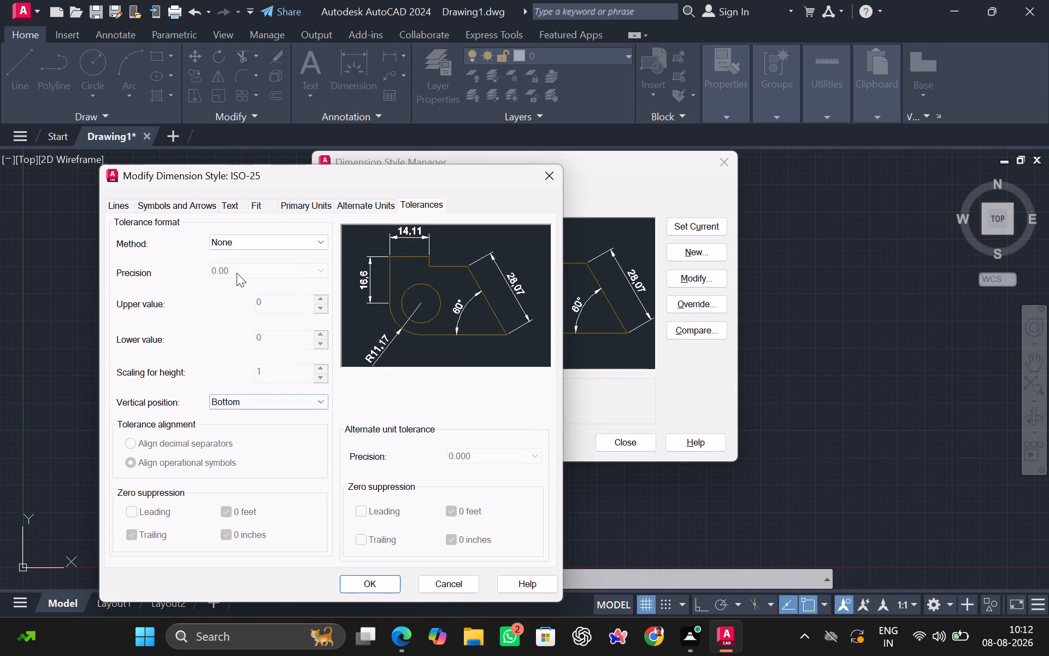
{"action": "left_click", "coordinate": [297, 203]}
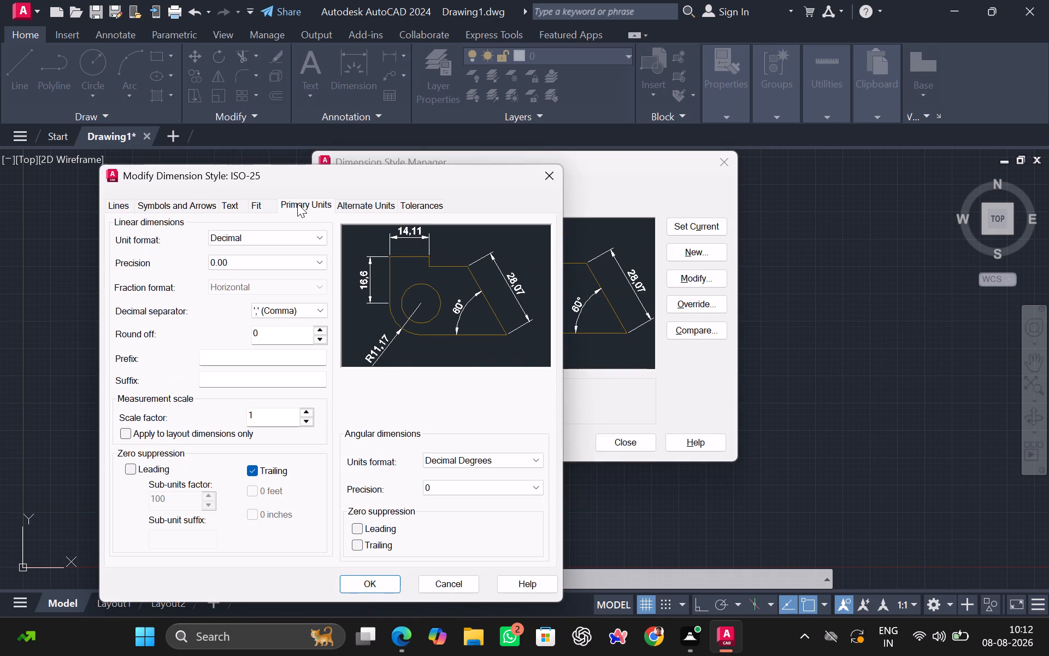
{"action": "left_click", "coordinate": [318, 269]}
{"action": "left_click", "coordinate": [299, 277]}
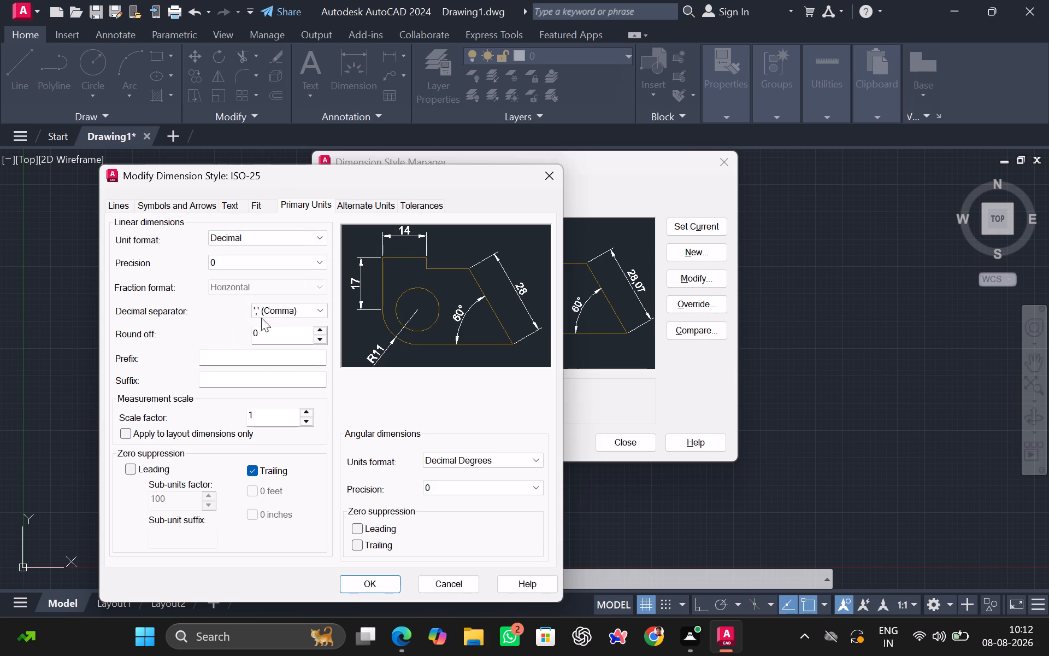
{"action": "left_click", "coordinate": [380, 584]}
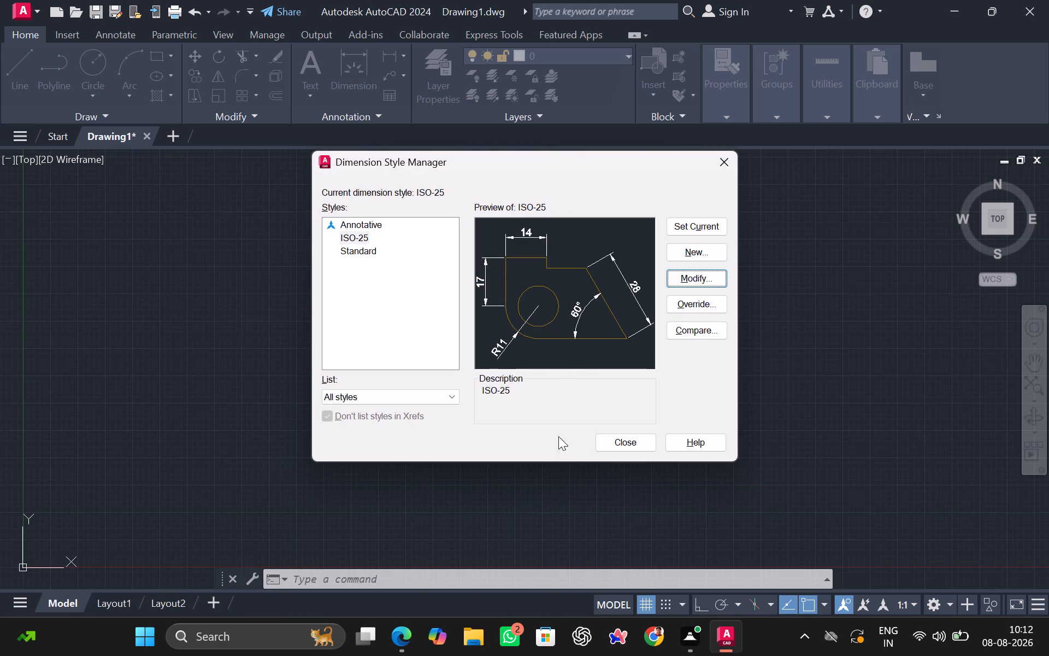
{"action": "left_click", "coordinate": [698, 224]}
{"action": "left_click", "coordinate": [618, 444]}
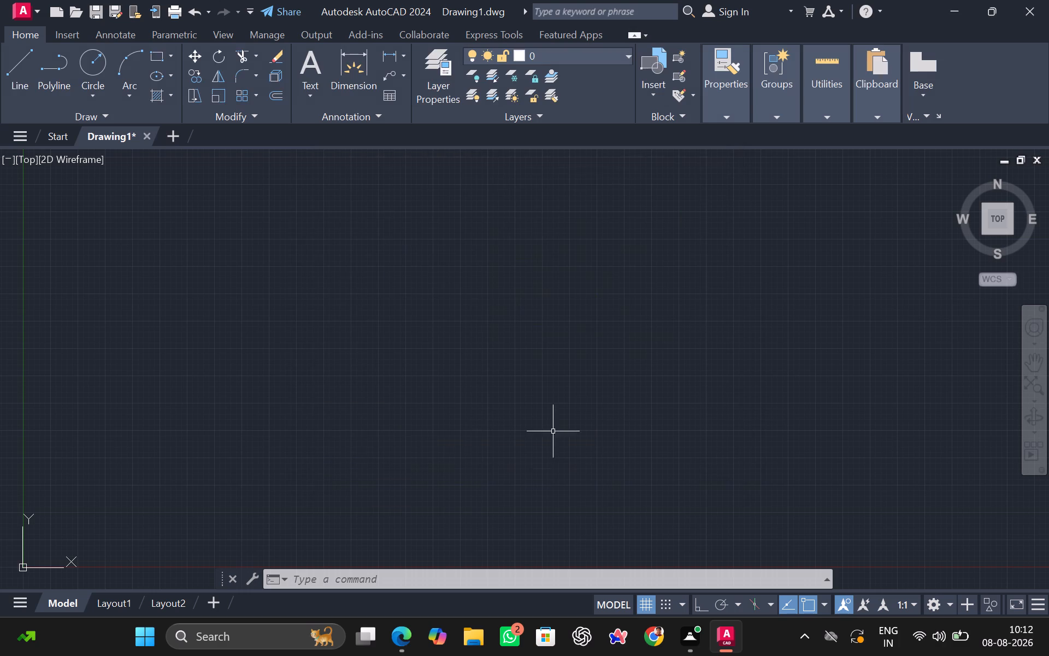
With Ortho on, draw a horizontal baseline in open space as two consecutive rightward segments of 25 and 70.
{"action": "key", "text": "l"}
{"action": "key", "text": "Return"}
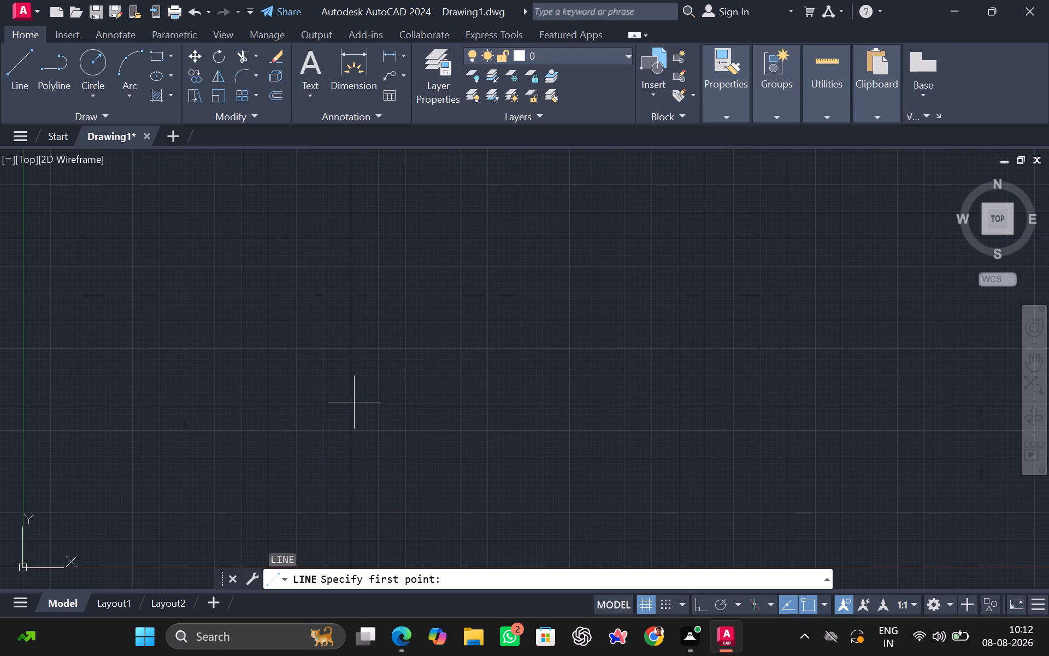
{"action": "left_click_drag", "start_coordinate": [354, 402], "coordinate": [363, 402]}
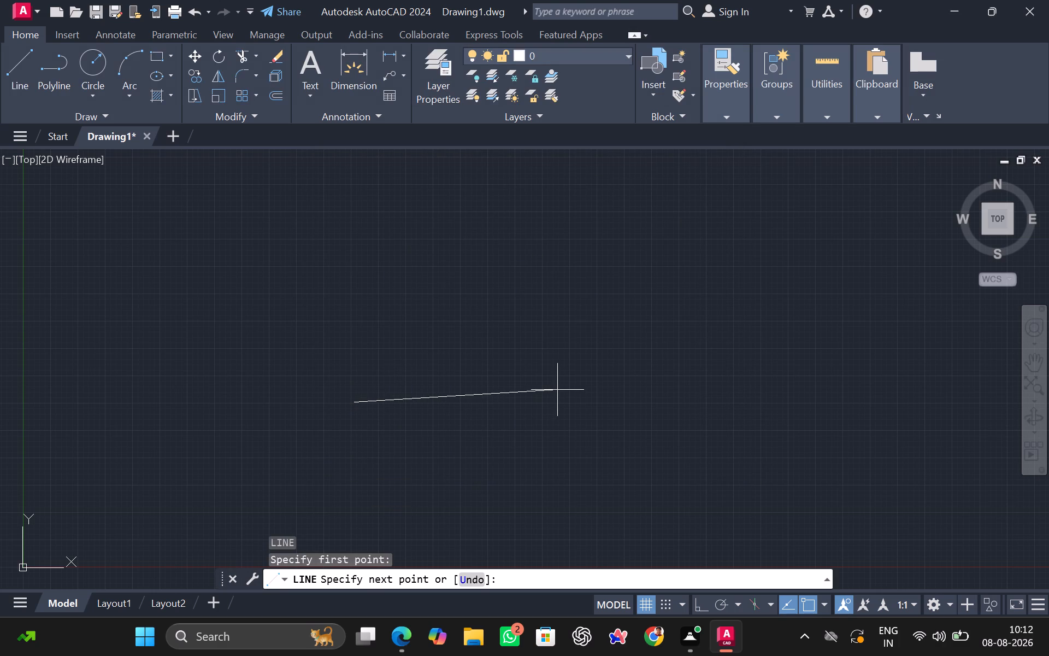
{"action": "key", "text": "F8"}
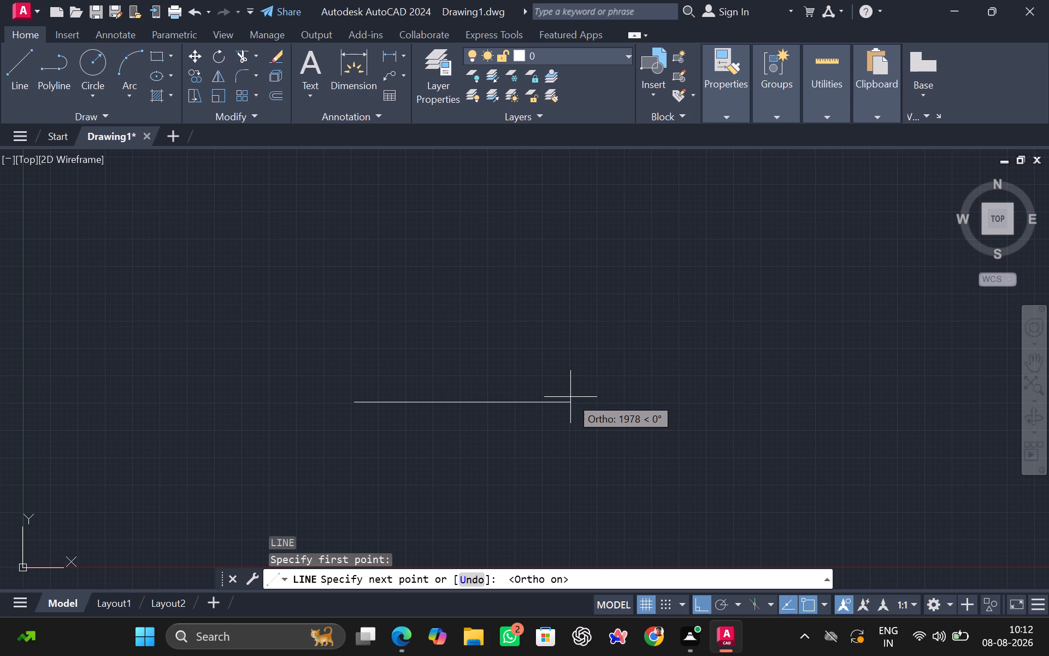
{"action": "type", "text": "25"}
{"action": "key", "text": "Return"}
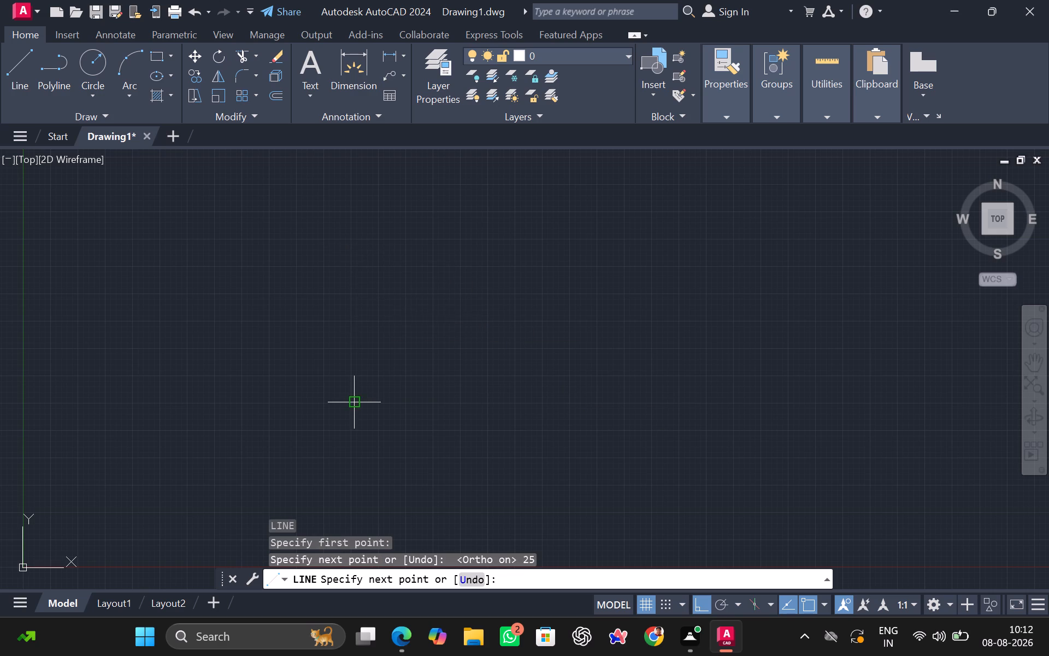
{"action": "scroll", "coordinate": [360, 407], "scroll_direction": "up", "scroll_amount": 10}
{"action": "scroll", "coordinate": [275, 254], "scroll_direction": "down", "scroll_amount": 7}
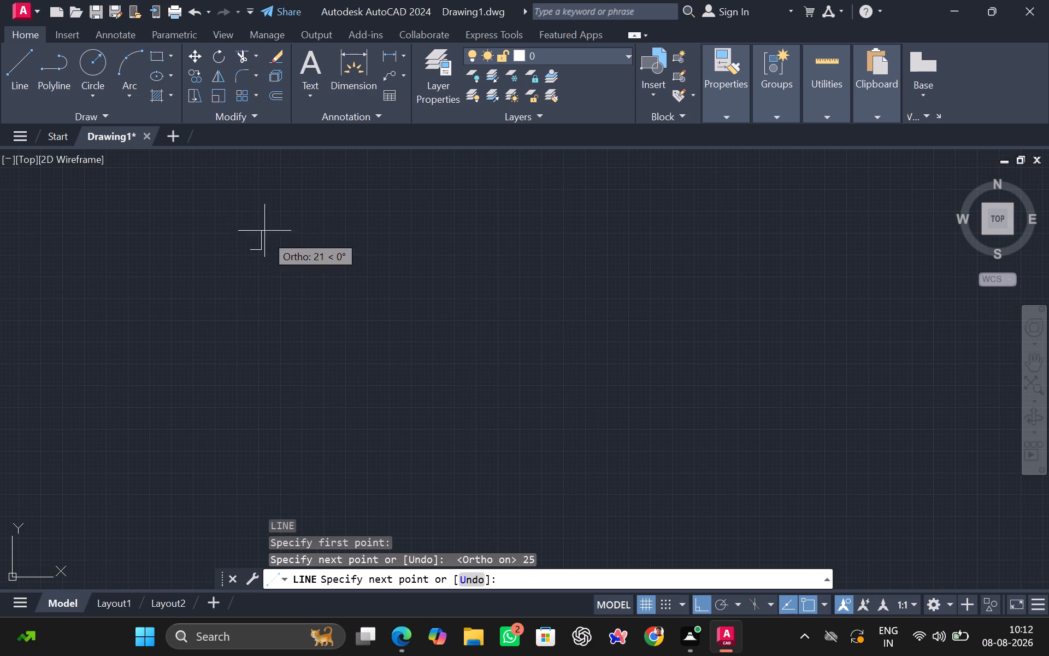
{"action": "scroll", "coordinate": [263, 244], "scroll_direction": "up", "scroll_amount": 2}
{"action": "middle_click_drag", "start_coordinate": [252, 232], "coordinate": [308, 421]}
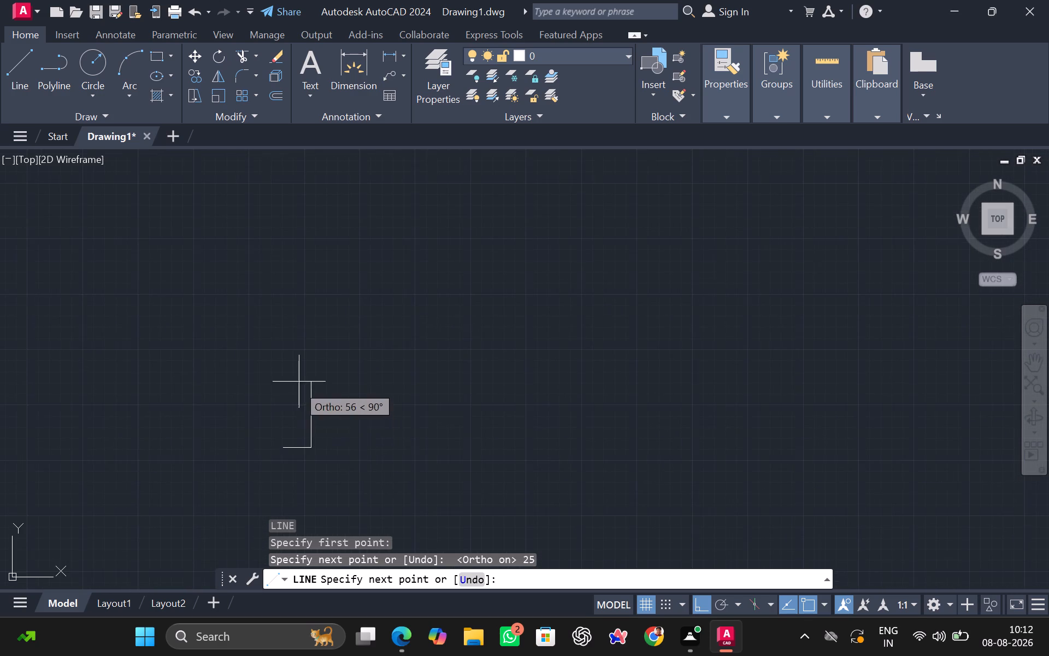
{"action": "scroll", "coordinate": [299, 382], "scroll_direction": "up", "scroll_amount": 2}
{"action": "scroll", "coordinate": [312, 398], "scroll_direction": "down", "scroll_amount": 1}
{"action": "middle_click_drag", "start_coordinate": [320, 406], "coordinate": [309, 315]}
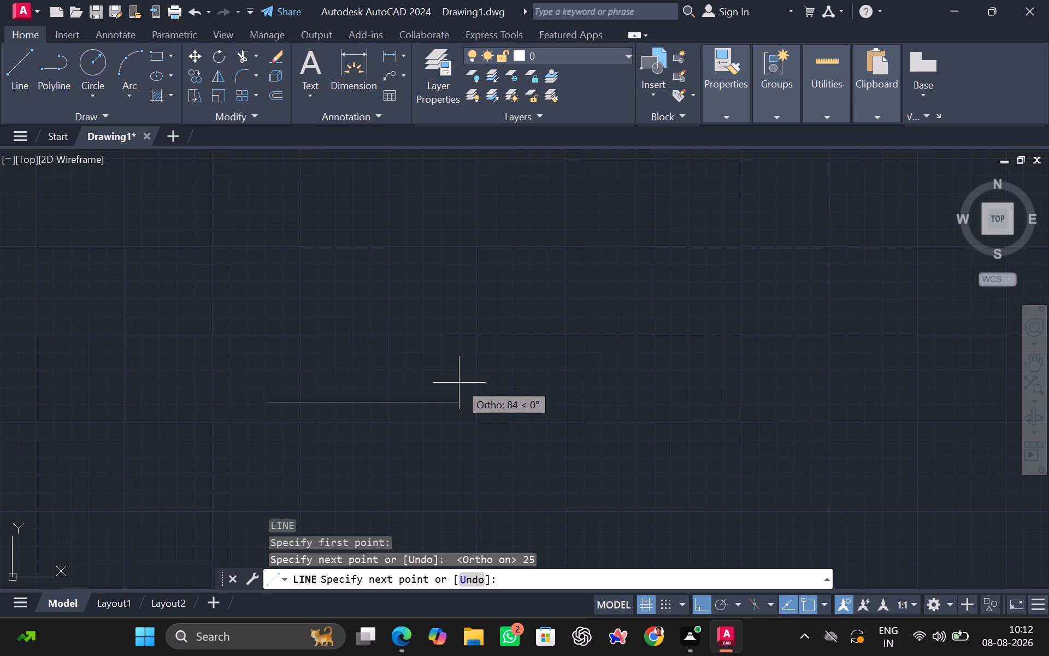
{"action": "type", "text": "70"}
{"action": "key", "text": "Return"}
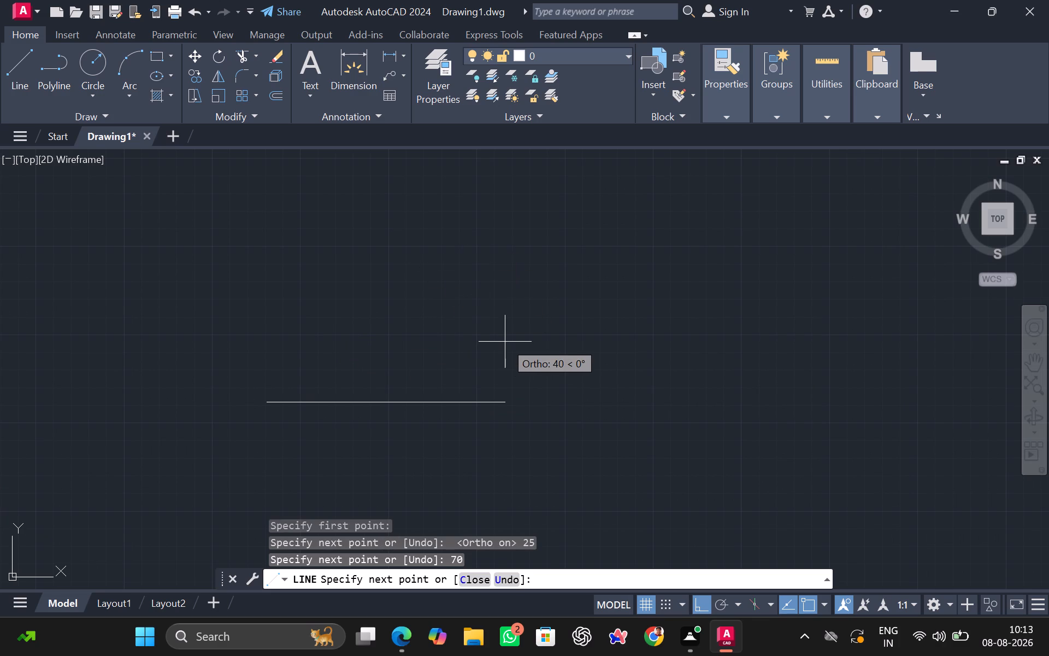
{"action": "key", "text": "space"}
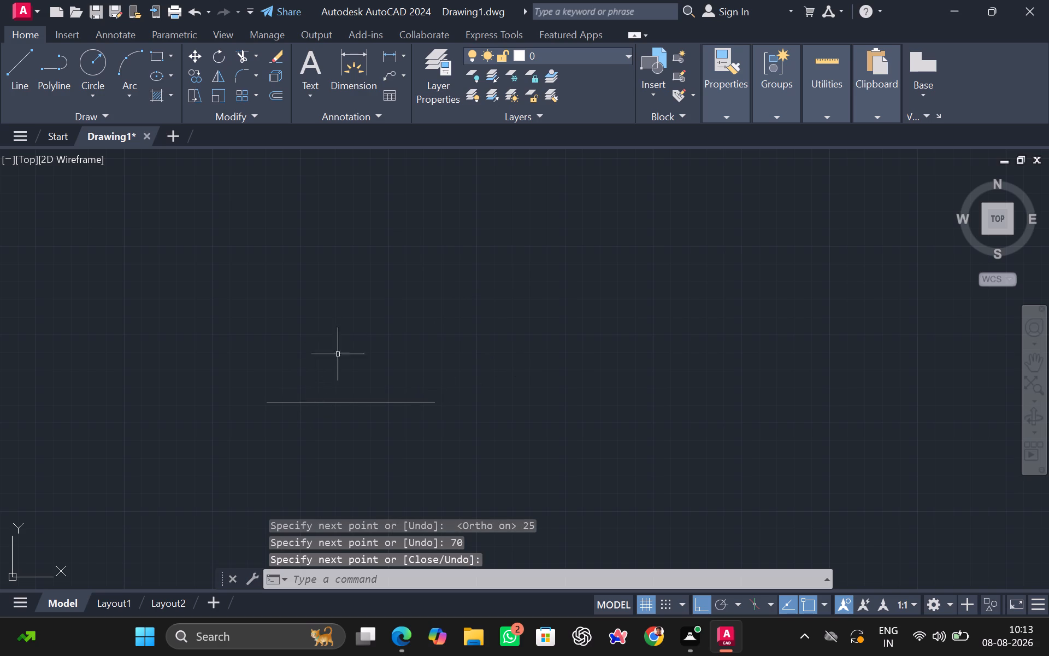
Draw a 15-long line straight up from the baseline's left end, continued horizontally until it aligns with the baseline's right end.
{"action": "scroll", "coordinate": [331, 388], "scroll_direction": "up", "scroll_amount": 3}
{"action": "middle_click_drag", "start_coordinate": [331, 390], "coordinate": [433, 399]}
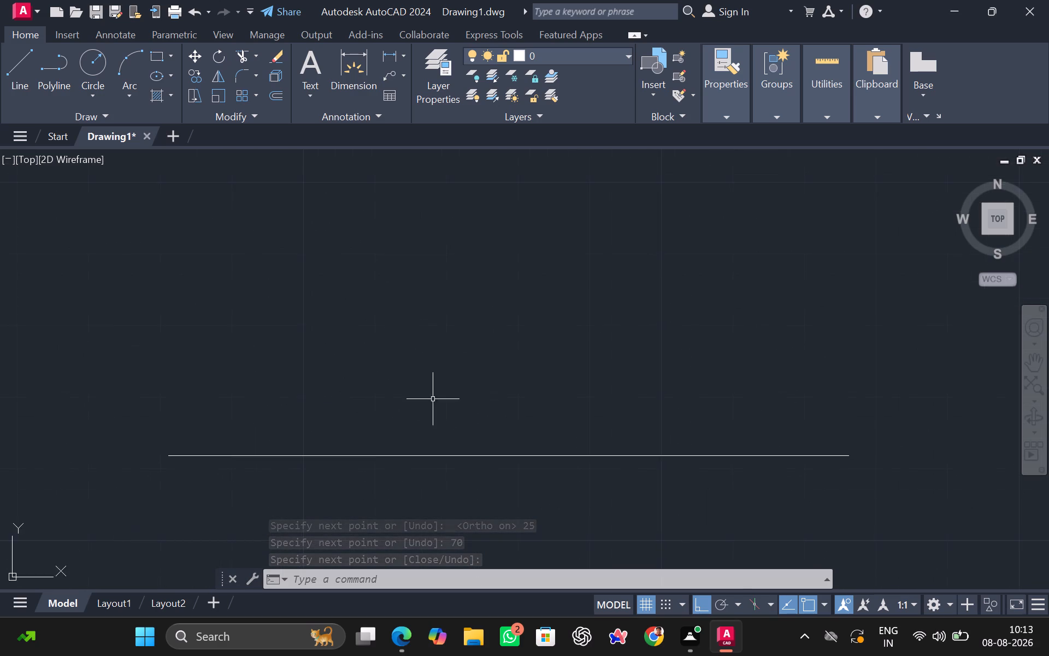
{"action": "scroll", "coordinate": [426, 387], "scroll_direction": "down", "scroll_amount": 2}
{"action": "key", "text": "space"}
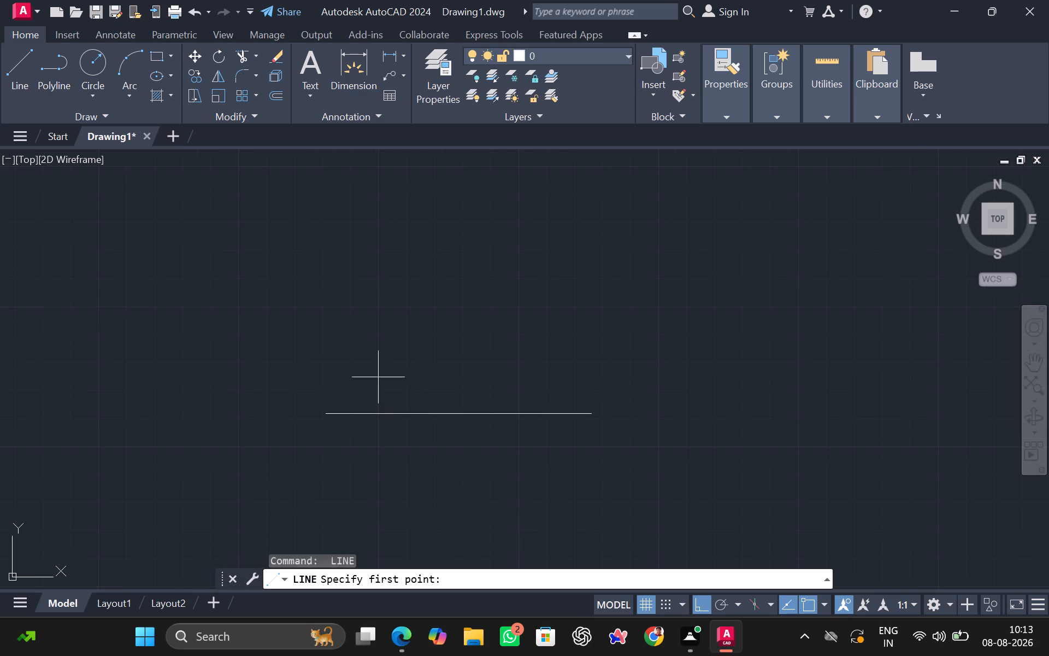
{"action": "left_click_drag", "start_coordinate": [326, 415], "coordinate": [325, 409]}
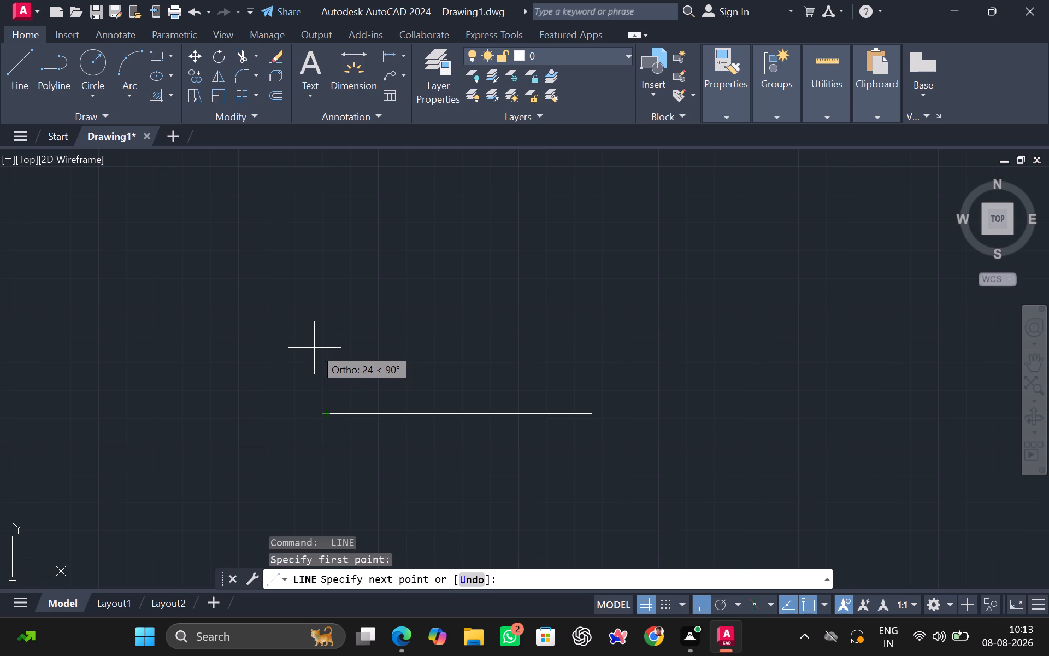
{"action": "type", "text": "15"}
{"action": "key", "text": "Return"}
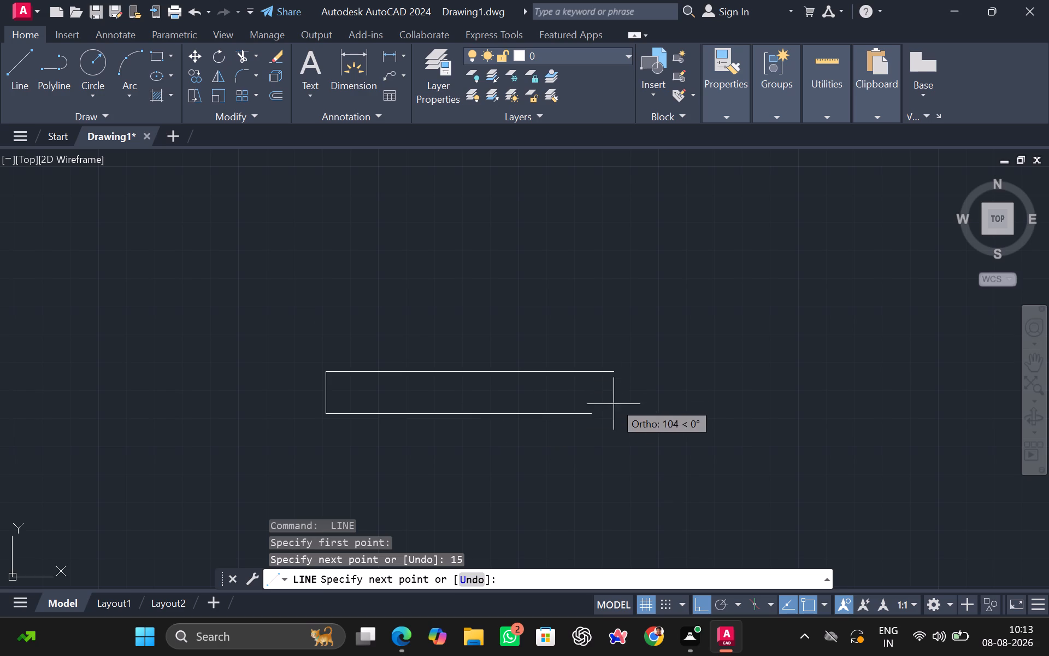
{"action": "left_click", "coordinate": [590, 371]}
{"action": "key", "text": "space"}
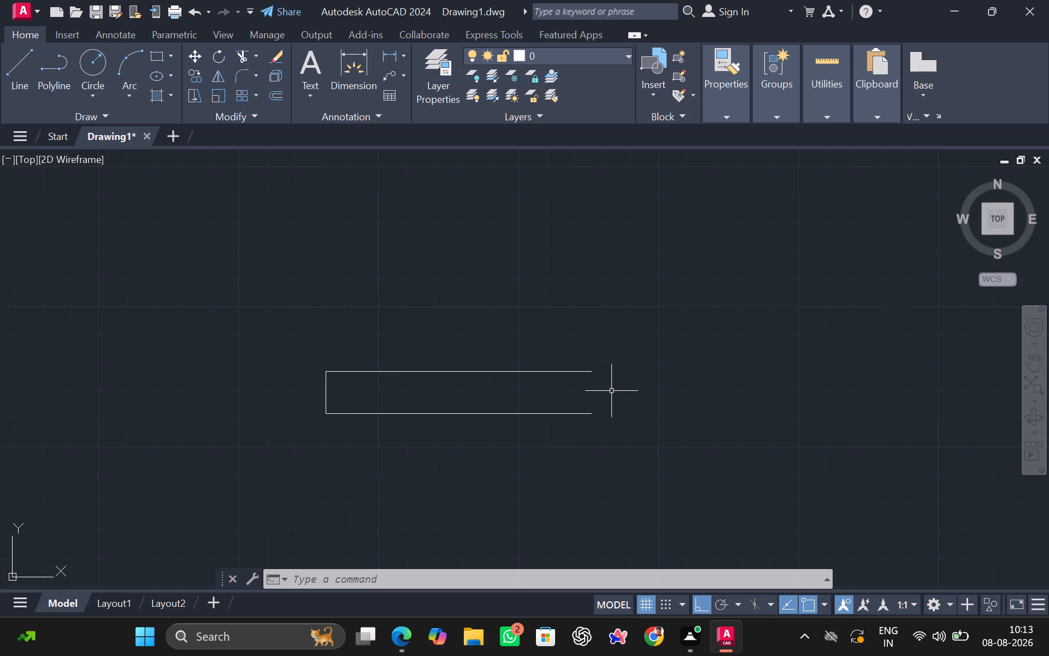
Draw a line 24 rightward from the upper line's right end, down to the baseline's level, and back to the baseline's right end.
{"action": "key", "text": "space"}
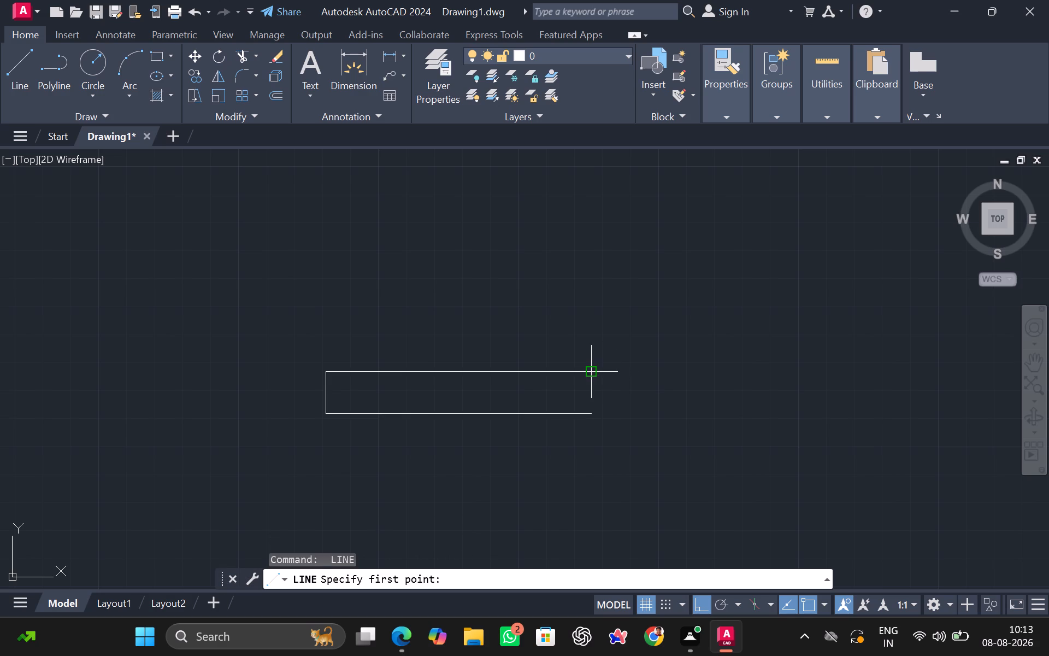
{"action": "left_click_drag", "start_coordinate": [590, 369], "coordinate": [604, 372]}
{"action": "type", "text": "24"}
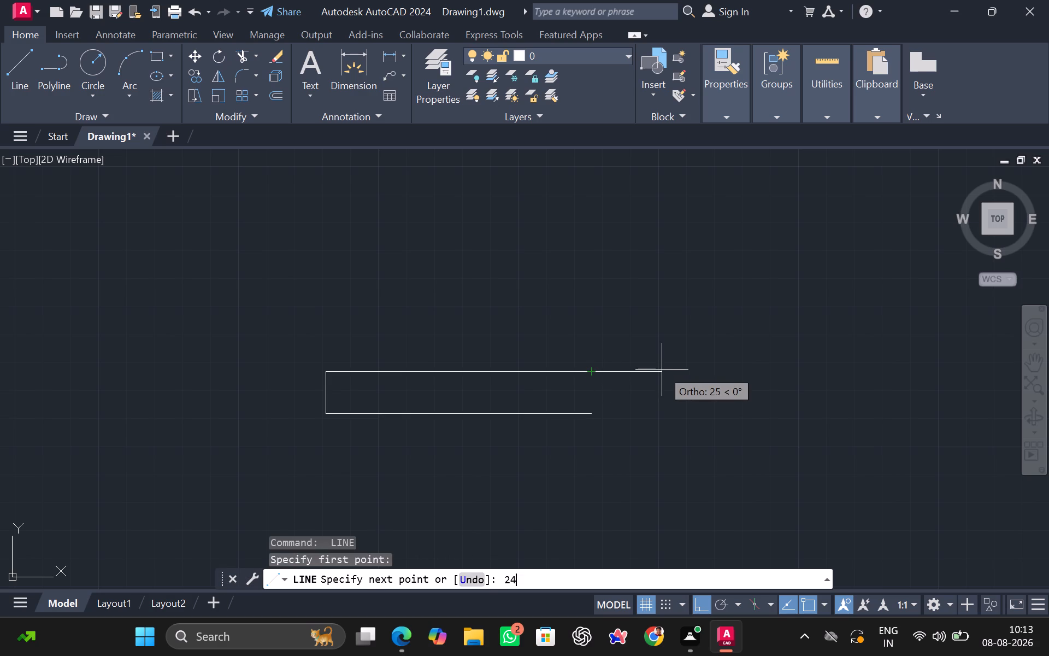
{"action": "key", "text": "Return"}
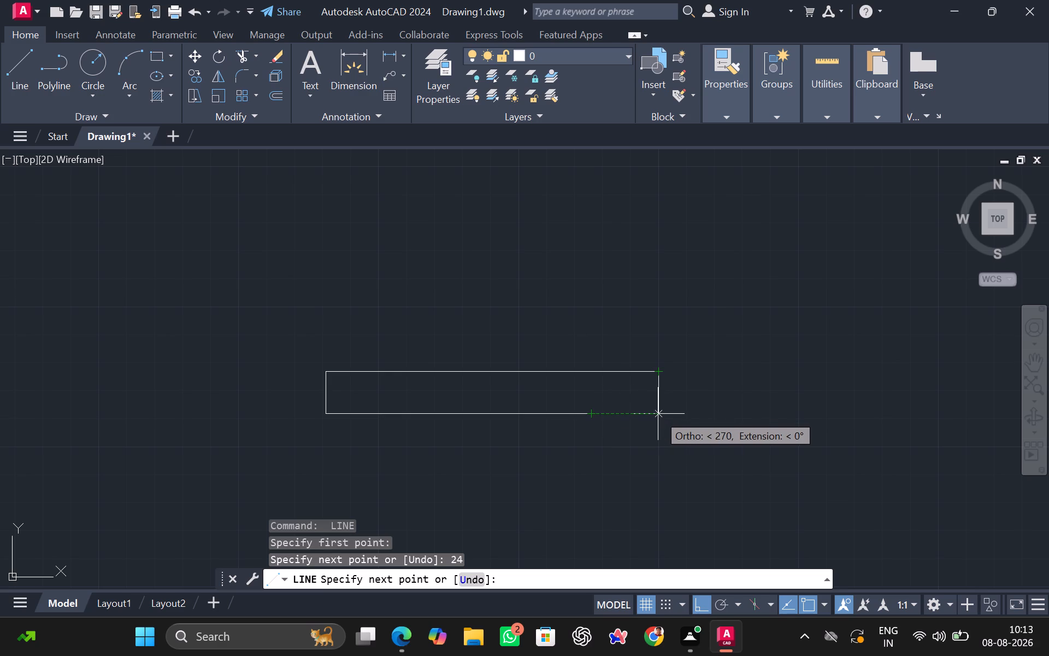
{"action": "left_click", "coordinate": [658, 414]}
{"action": "left_click", "coordinate": [592, 414]}
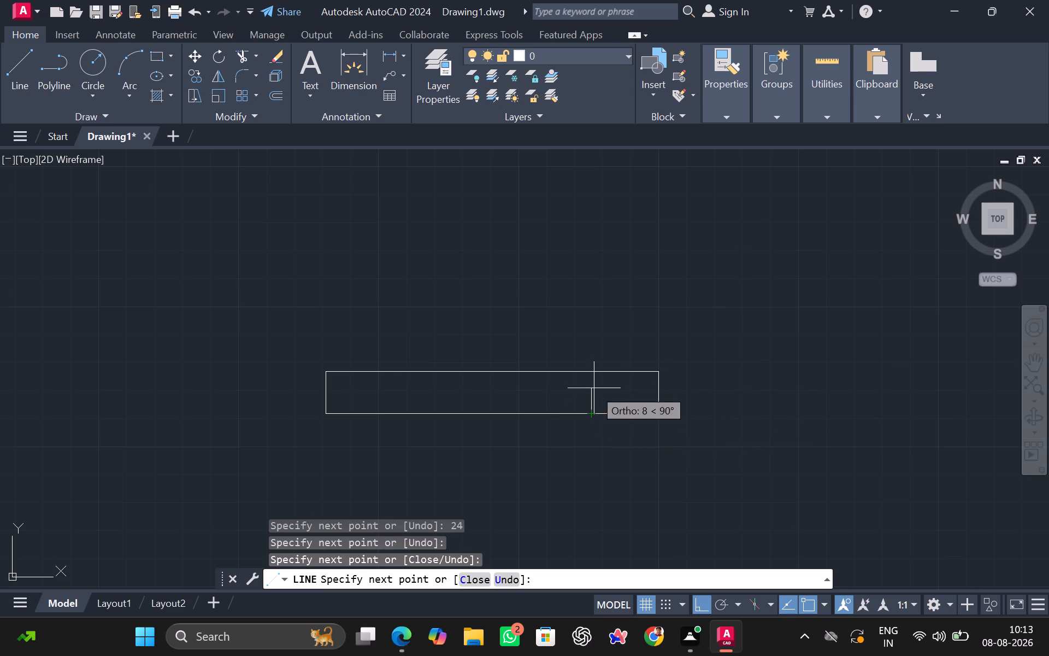
Finish the vertical line from the baseline's 95-long right end up to the upper line, dividing off the 24-wide end section.
{"action": "left_click", "coordinate": [588, 367]}
{"action": "key", "text": "space"}
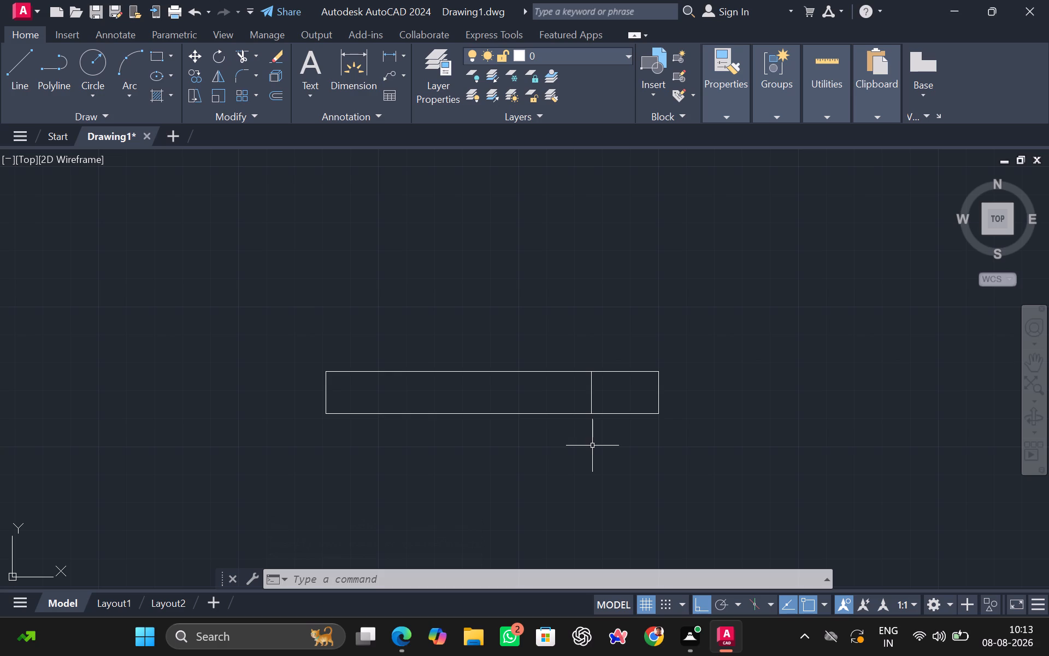
Draw a closed rectangle right of the outline: 60 down, 25 and 70 rightward, up to the start level, and back to the start.
{"action": "scroll", "coordinate": [522, 461], "scroll_direction": "down", "scroll_amount": 1}
{"action": "middle_click_drag", "start_coordinate": [522, 460], "coordinate": [386, 447]}
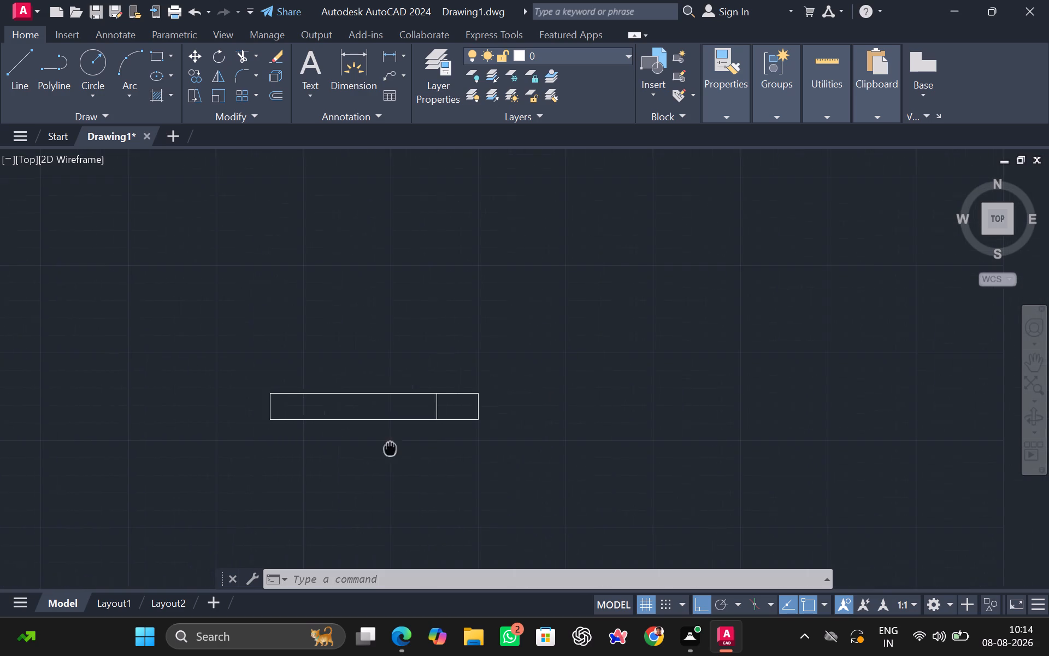
{"action": "middle_click_drag", "start_coordinate": [386, 447], "coordinate": [256, 434]}
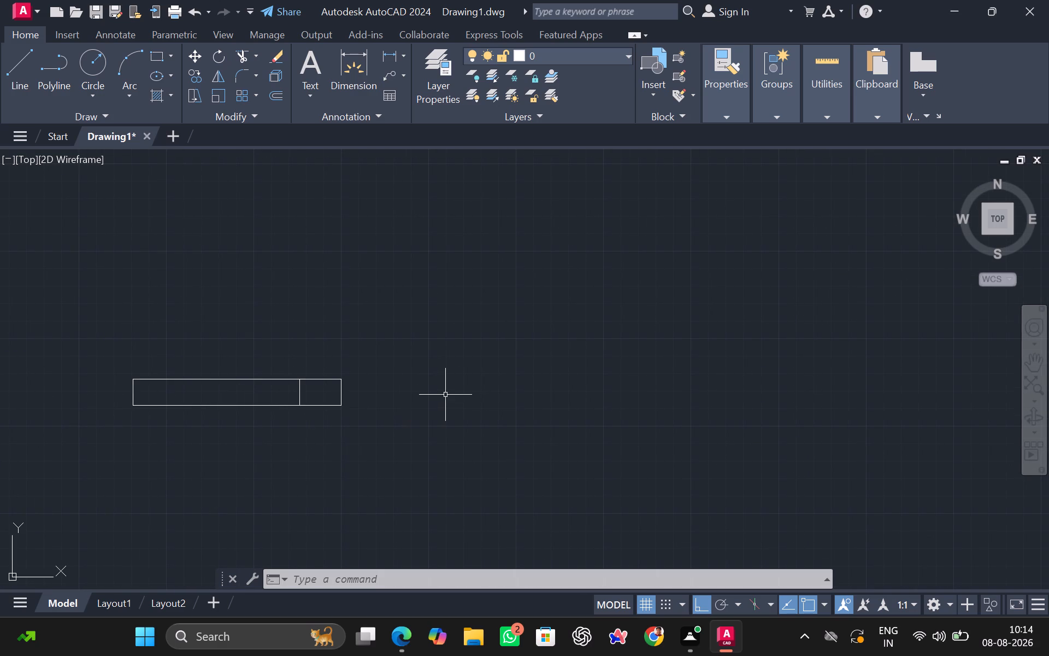
{"action": "key", "text": "l"}
{"action": "key", "text": "Return"}
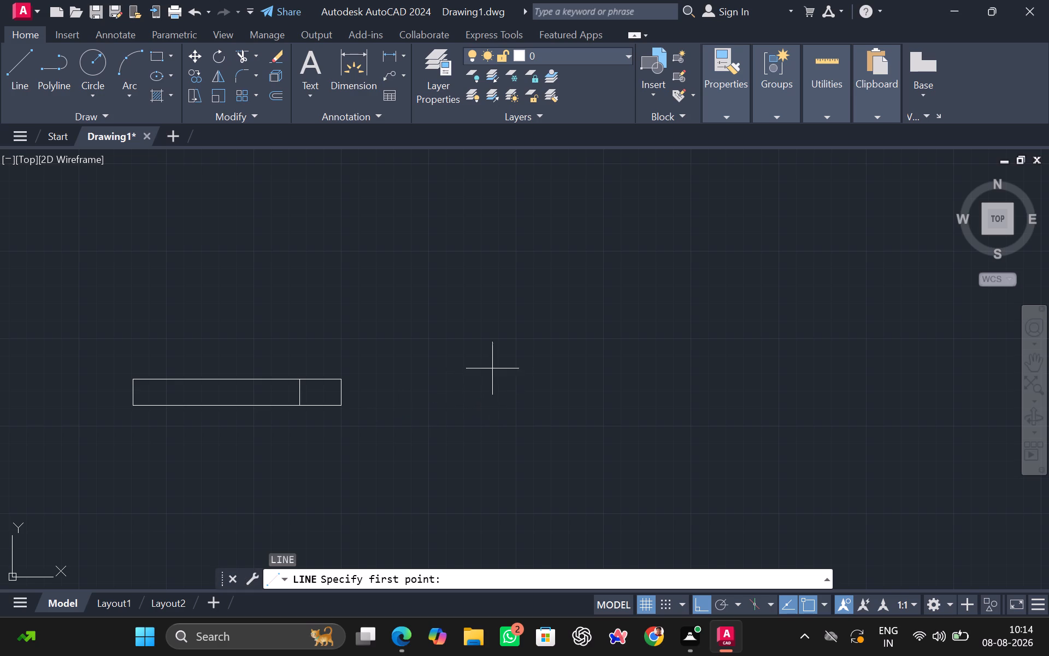
{"action": "left_click", "coordinate": [487, 289]}
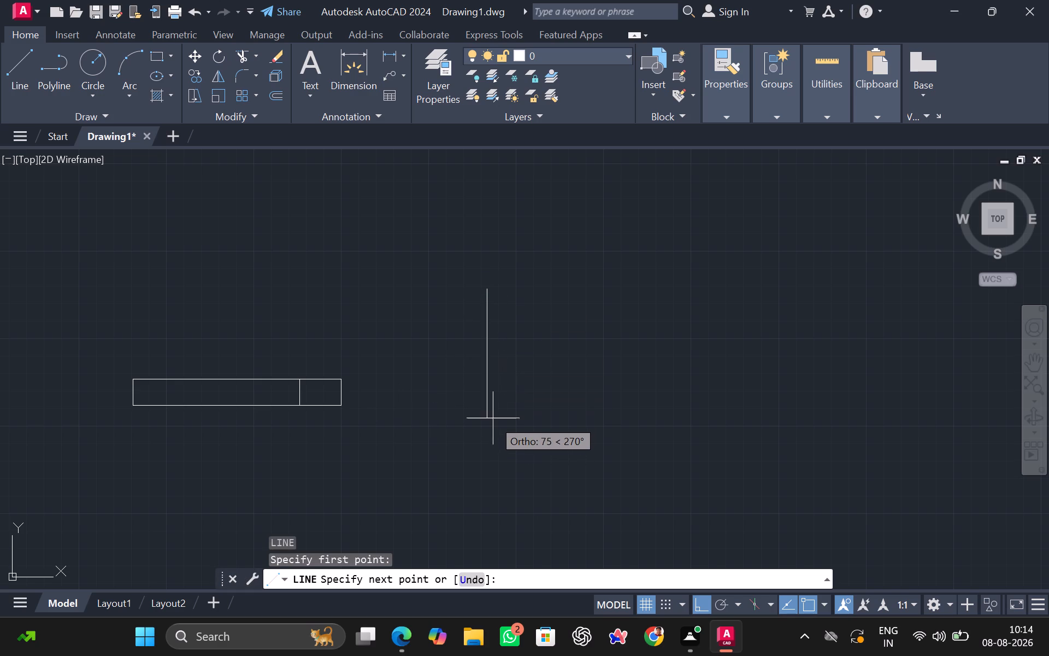
{"action": "type", "text": "60"}
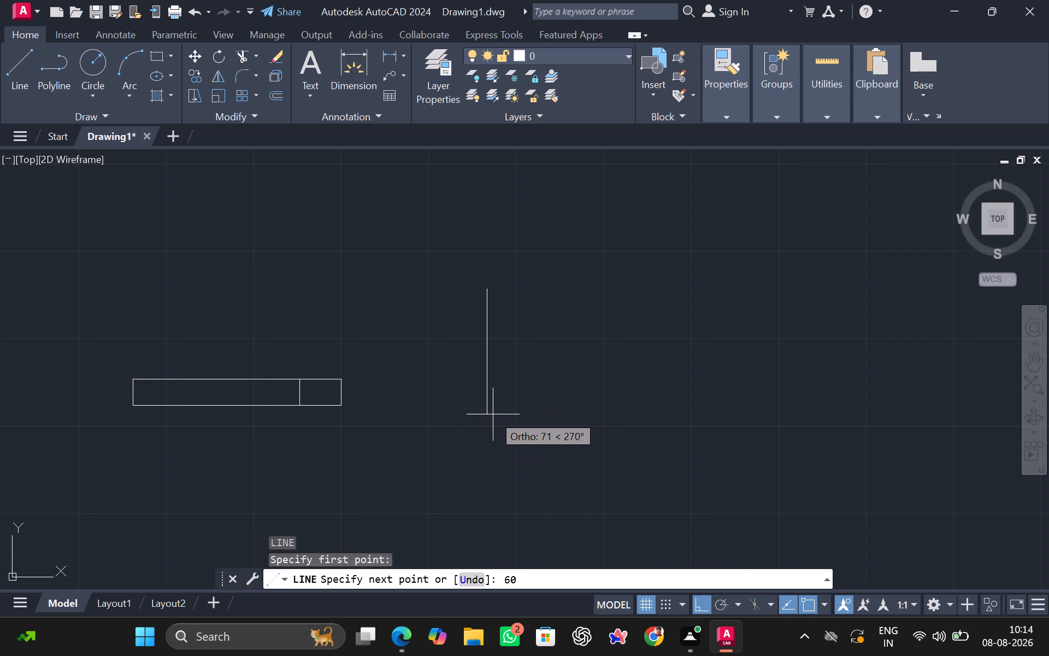
{"action": "key", "text": "Return"}
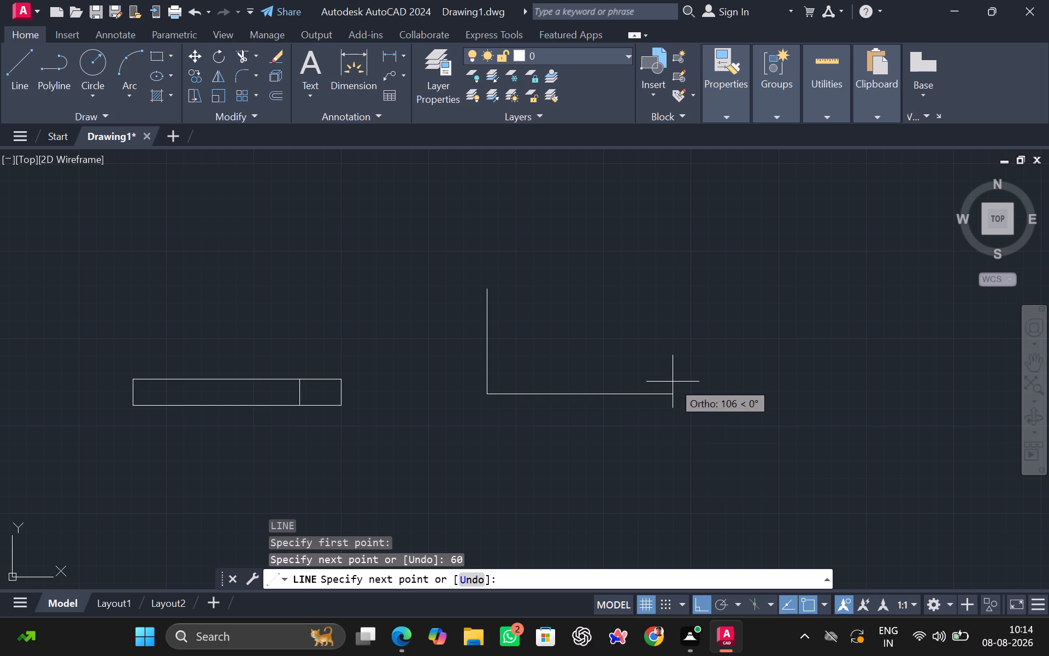
{"action": "type", "text": "25"}
{"action": "key", "text": "Return"}
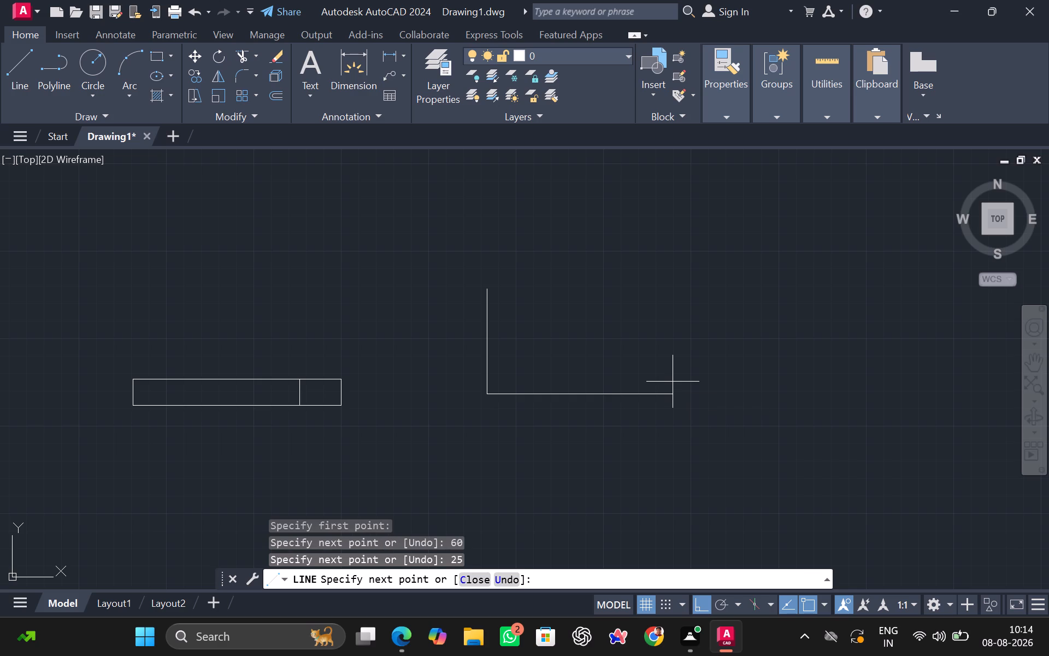
{"action": "type", "text": "70"}
{"action": "key", "text": "Return"}
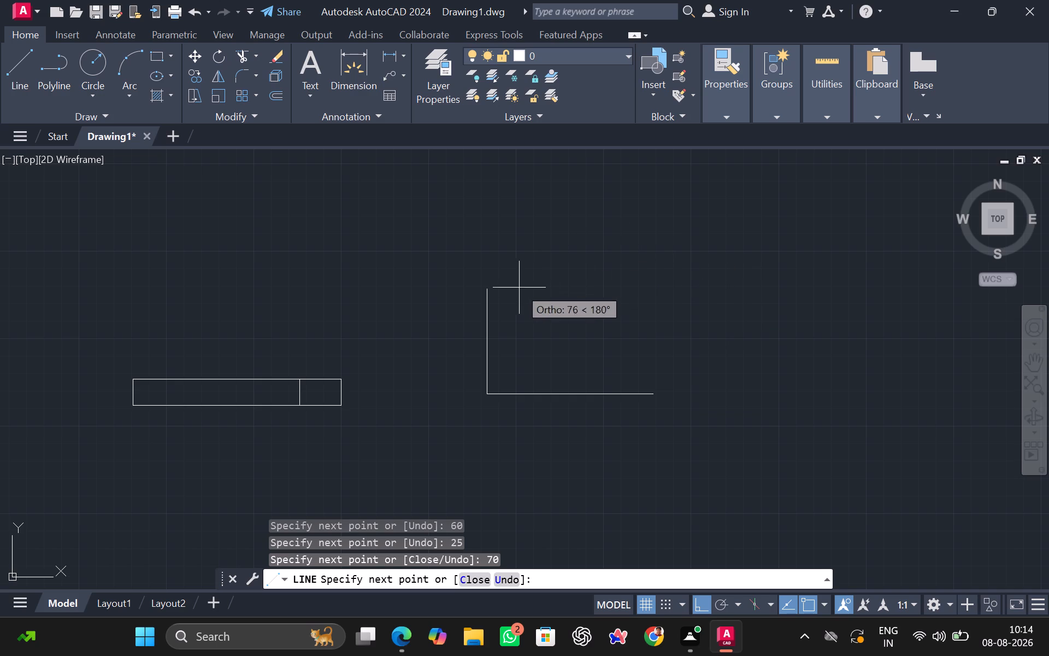
{"action": "left_click", "coordinate": [652, 289]}
{"action": "left_click_drag", "start_coordinate": [490, 291], "coordinate": [501, 296]}
{"action": "key", "text": "space"}
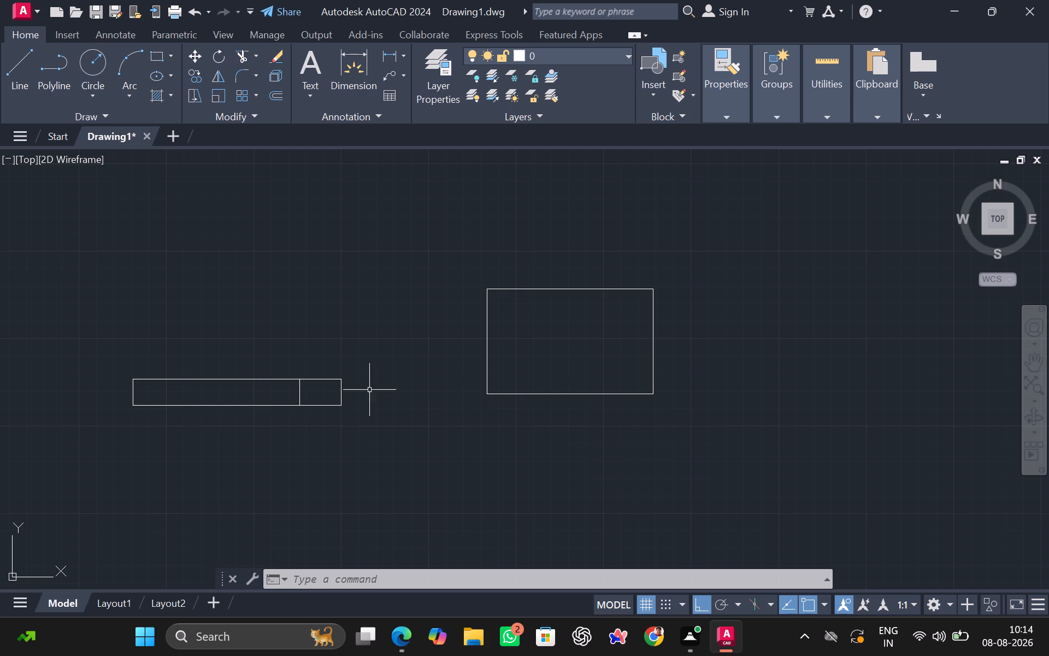
Delete the three lines forming the 24-wide end section of the narrow outline, keeping the vertical divider.
{"action": "left_click_drag", "start_coordinate": [350, 364], "coordinate": [346, 369]}
{"action": "left_click", "coordinate": [316, 420]}
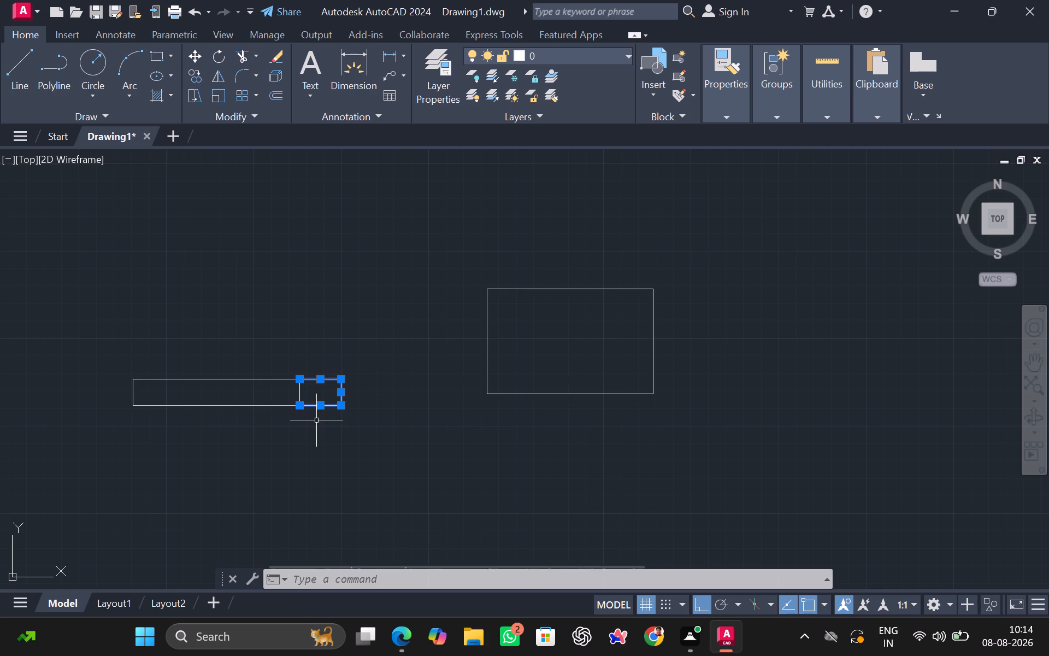
{"action": "key", "text": "Delete"}
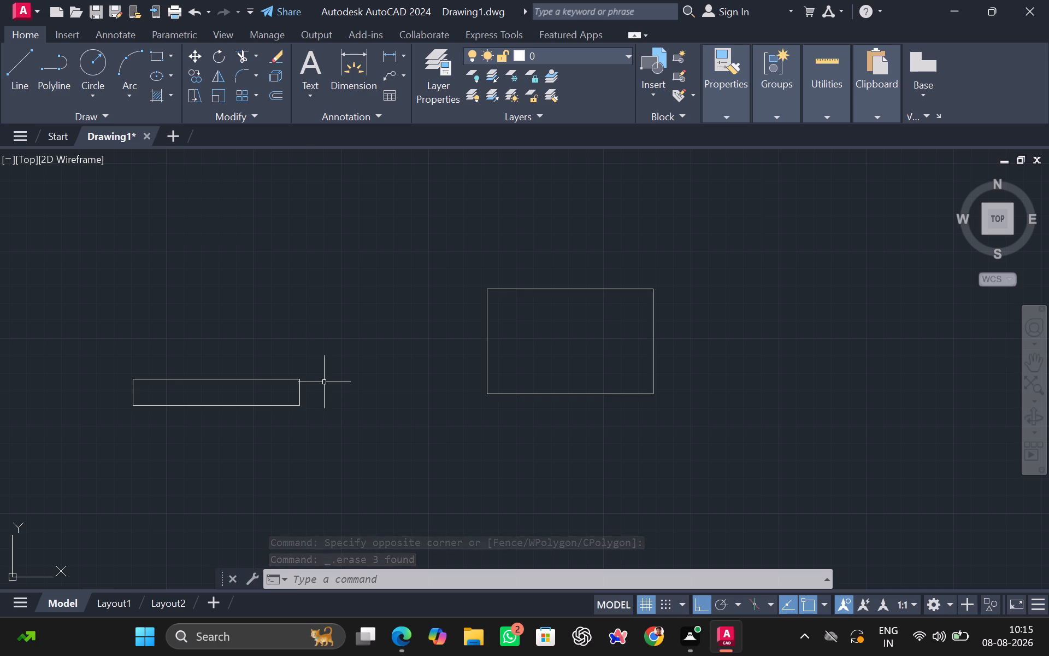
Draw a line 12 rightward from the divider's upper end, down to the baseline's level, and back to the divider's lower end.
{"action": "key", "text": "l"}
{"action": "key", "text": "Return"}
{"action": "left_click_drag", "start_coordinate": [299, 379], "coordinate": [304, 381]}
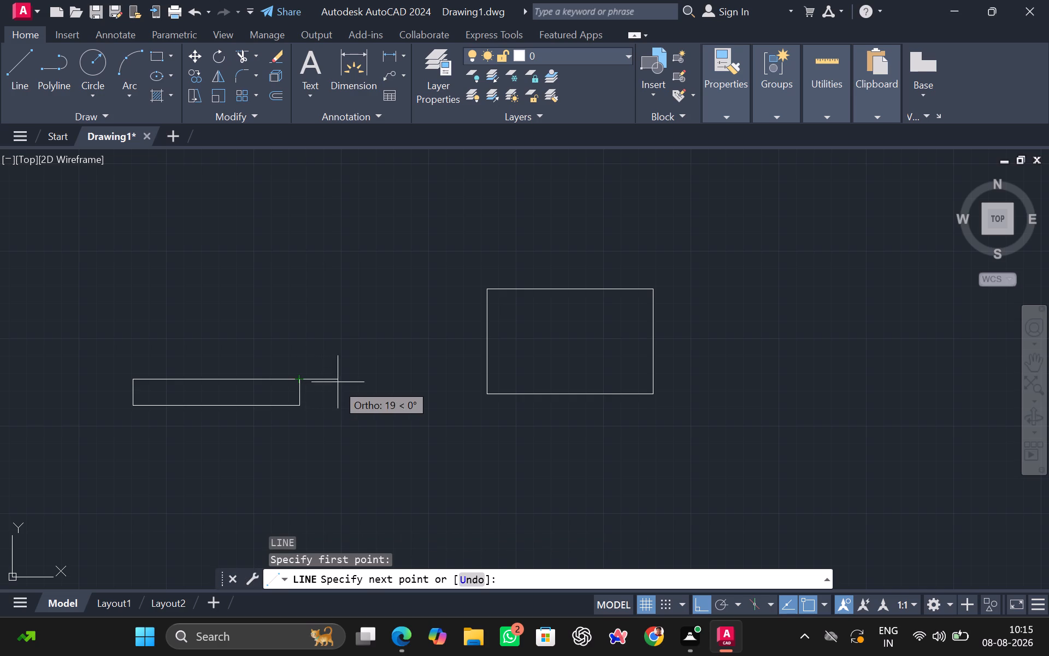
{"action": "type", "text": "12"}
{"action": "key", "text": "Return"}
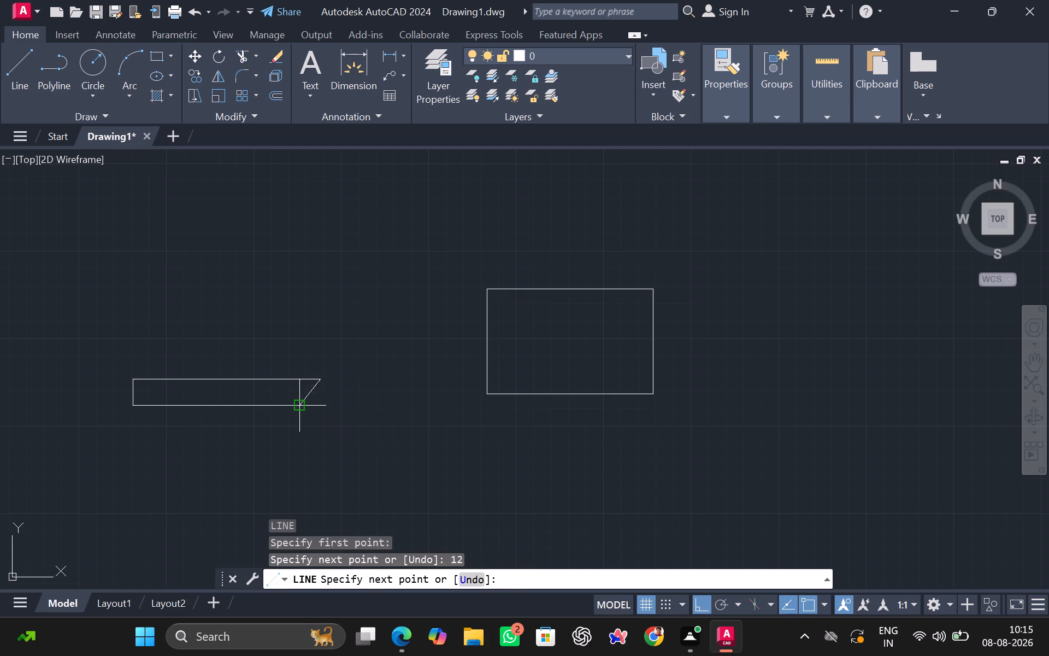
{"action": "left_click", "coordinate": [321, 405]}
{"action": "left_click", "coordinate": [303, 406]}
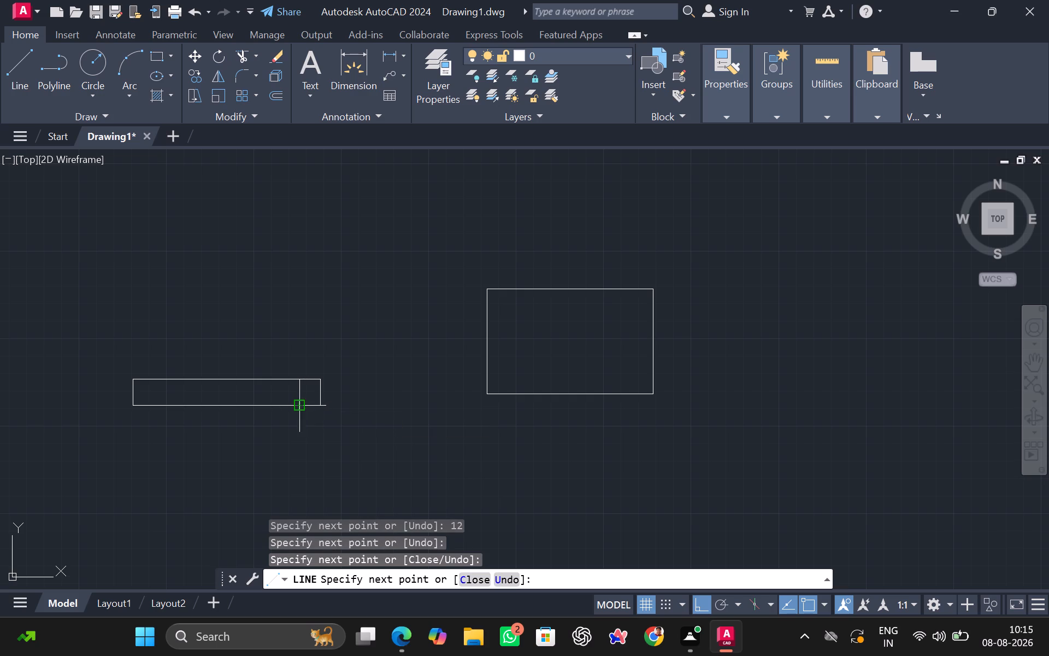
{"action": "key", "text": "space"}
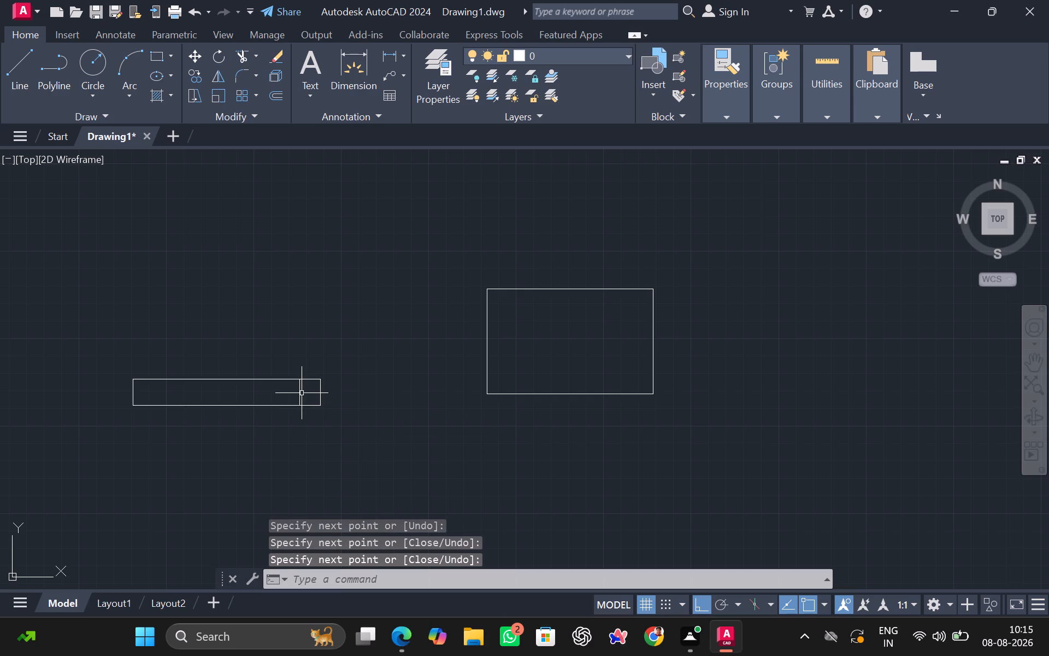
Draw a line 12 leftward from the divider's upper end, continued straight down to the baseline.
{"action": "key", "text": "space"}
{"action": "left_click", "coordinate": [302, 384]}
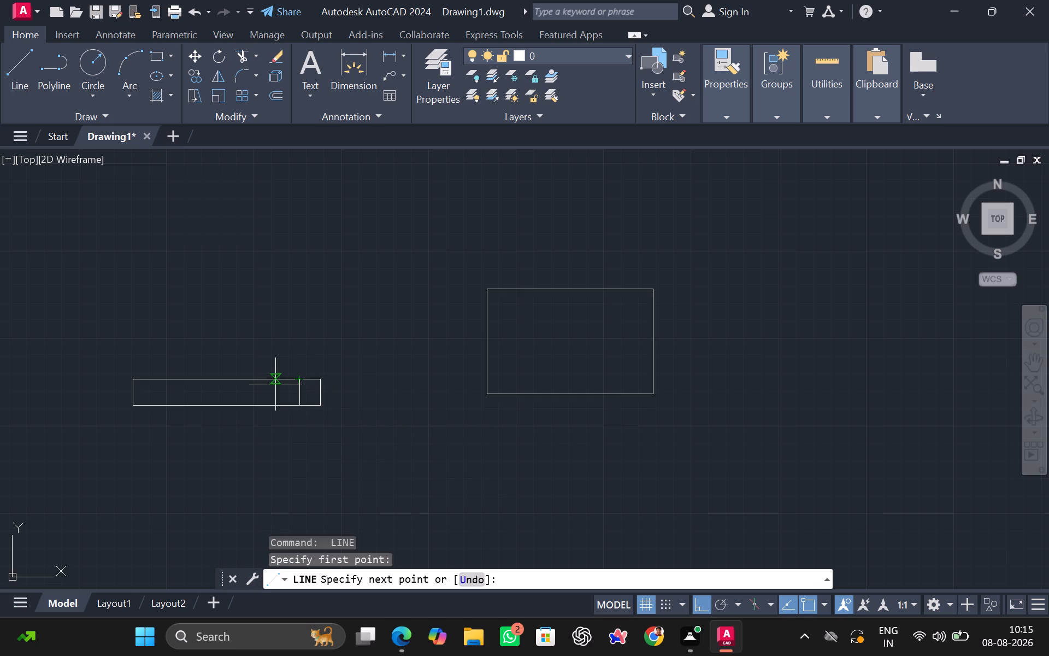
{"action": "type", "text": "12"}
{"action": "key", "text": "Return"}
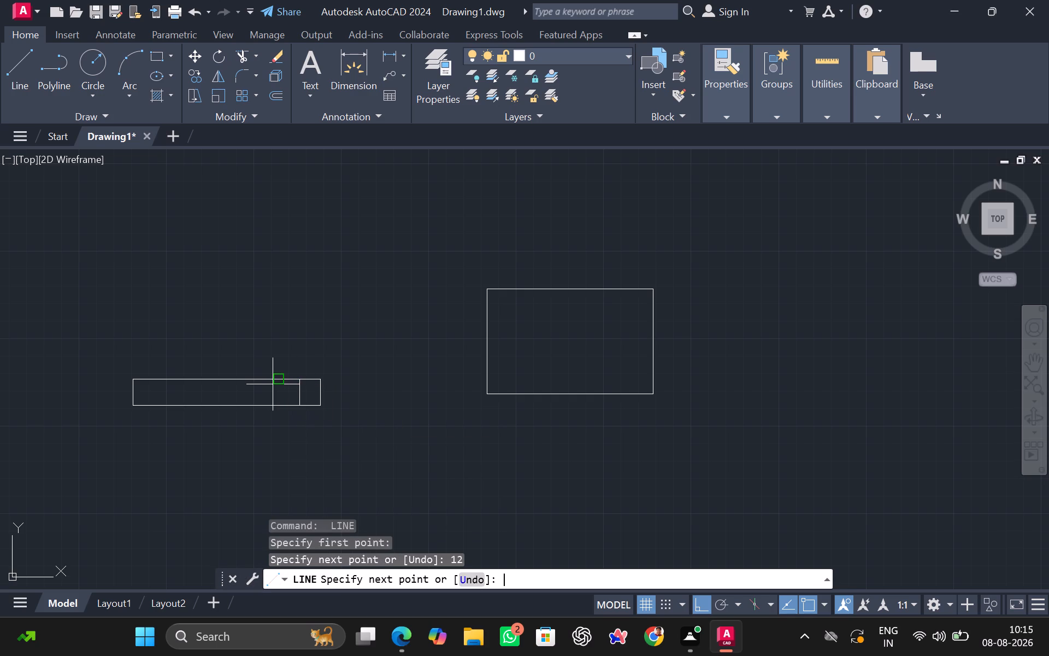
{"action": "left_click", "coordinate": [279, 405]}
{"action": "key", "text": "space"}
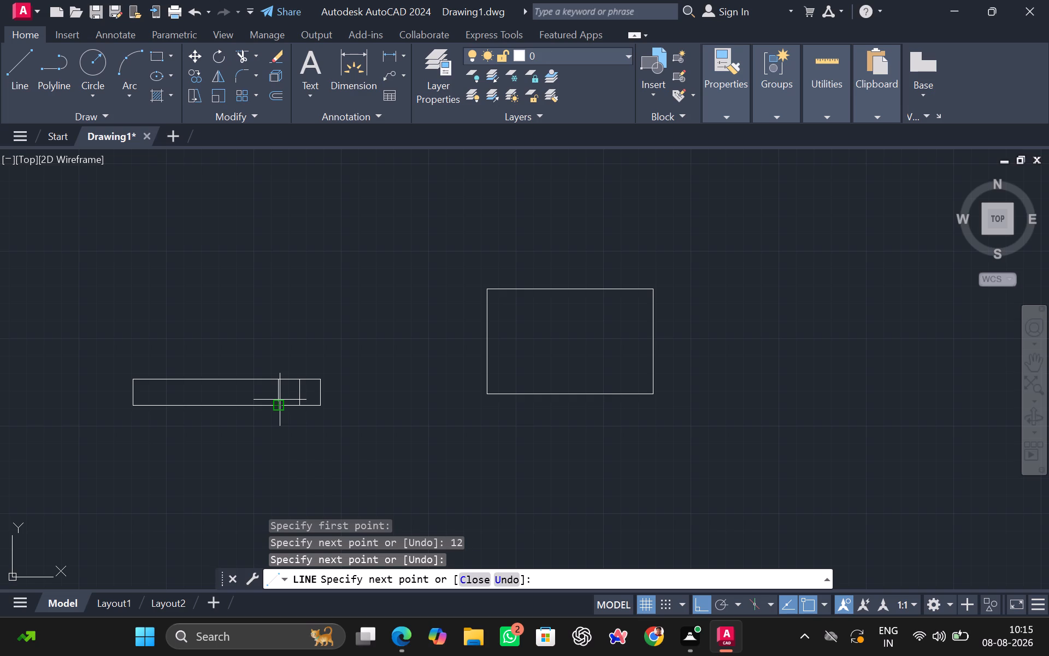
Delete the 12-long line segment overlapping the narrow outline's upper edge, left of the divider.
{"action": "left_click", "coordinate": [293, 379]}
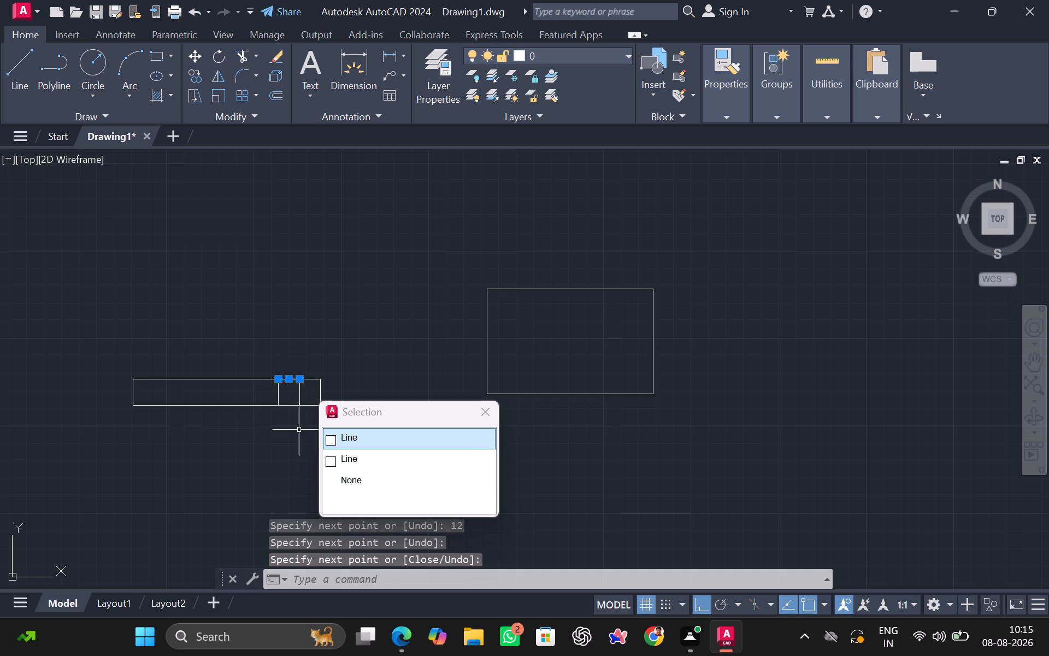
{"action": "left_click", "coordinate": [331, 437]}
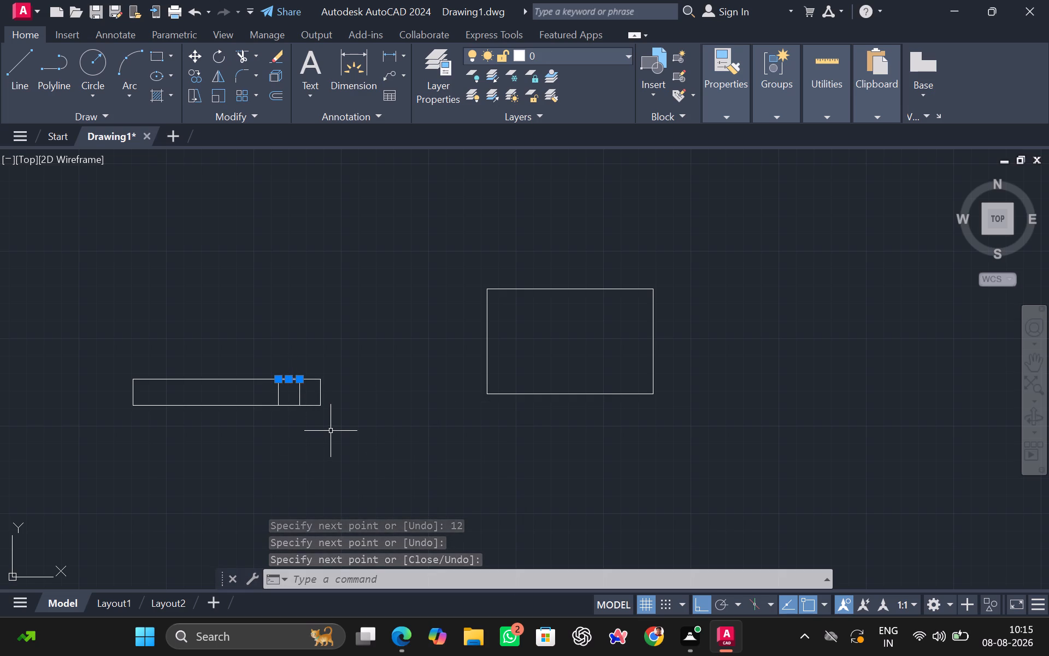
{"action": "key", "text": "Delete"}
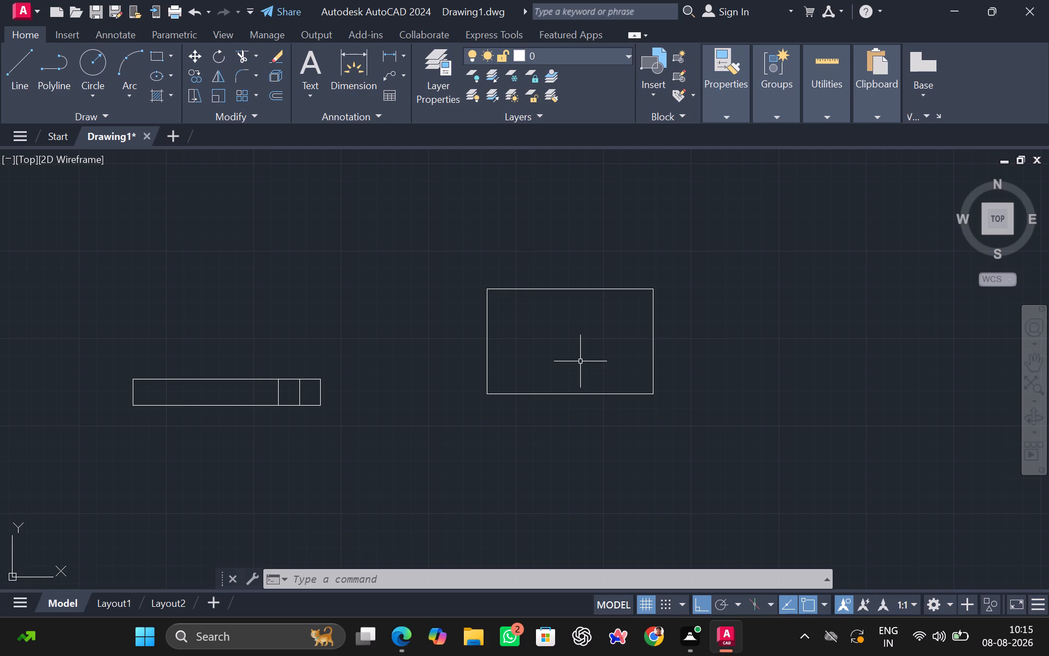
Draw a circle of diameter 24 centred on the midpoint of the large rectangle's right edge.
{"action": "key", "text": "c"}
{"action": "key", "text": "Return"}
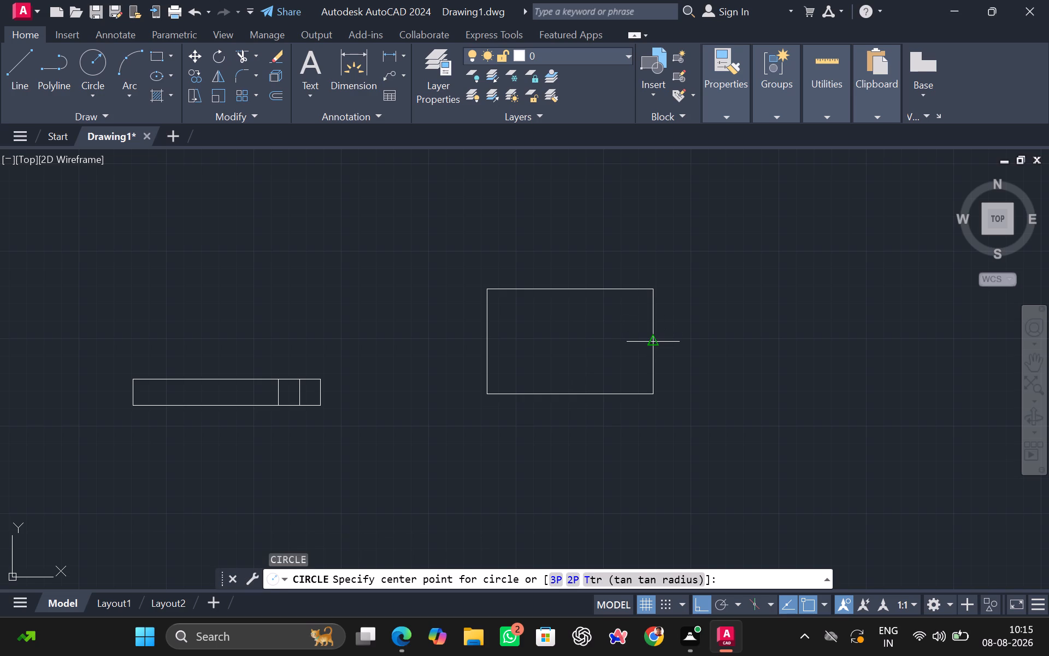
{"action": "left_click_drag", "start_coordinate": [657, 342], "coordinate": [666, 342]}
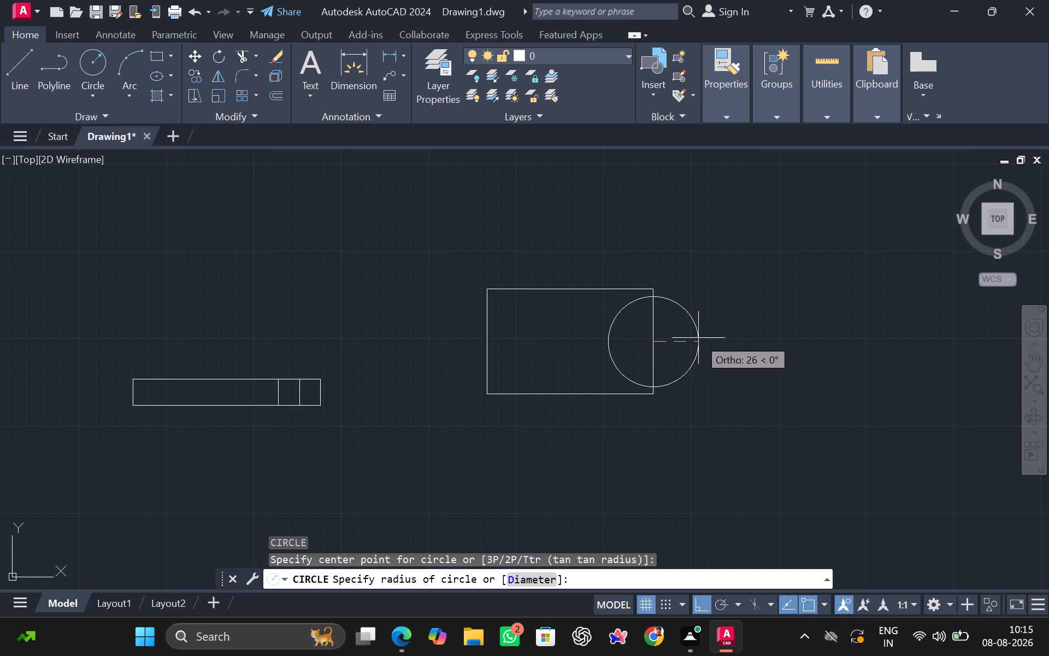
{"action": "key", "text": "d"}
{"action": "key", "text": "Return"}
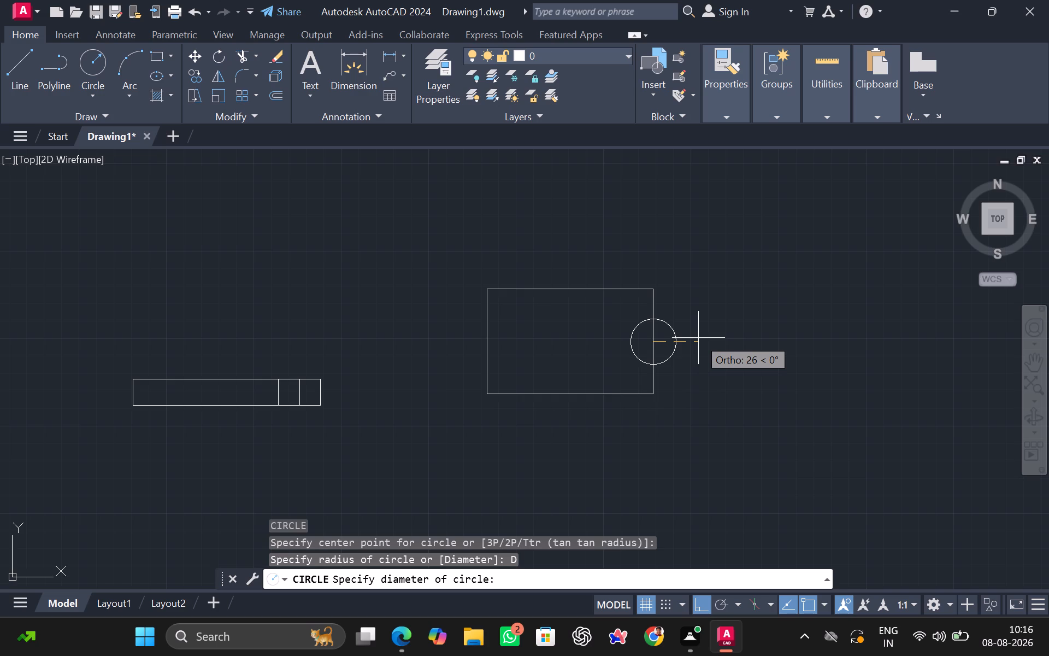
{"action": "type", "text": "24"}
{"action": "key", "text": "Return"}
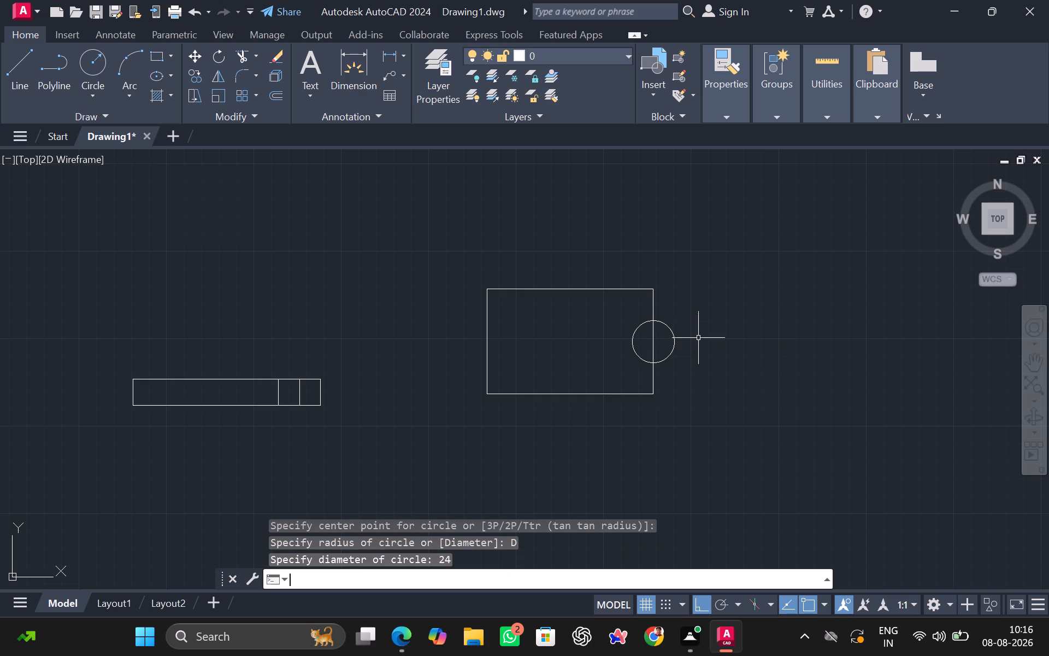
Start a second circle concentric with the 24-diameter circle on the large rectangle's right edge.
{"action": "key", "text": "space"}
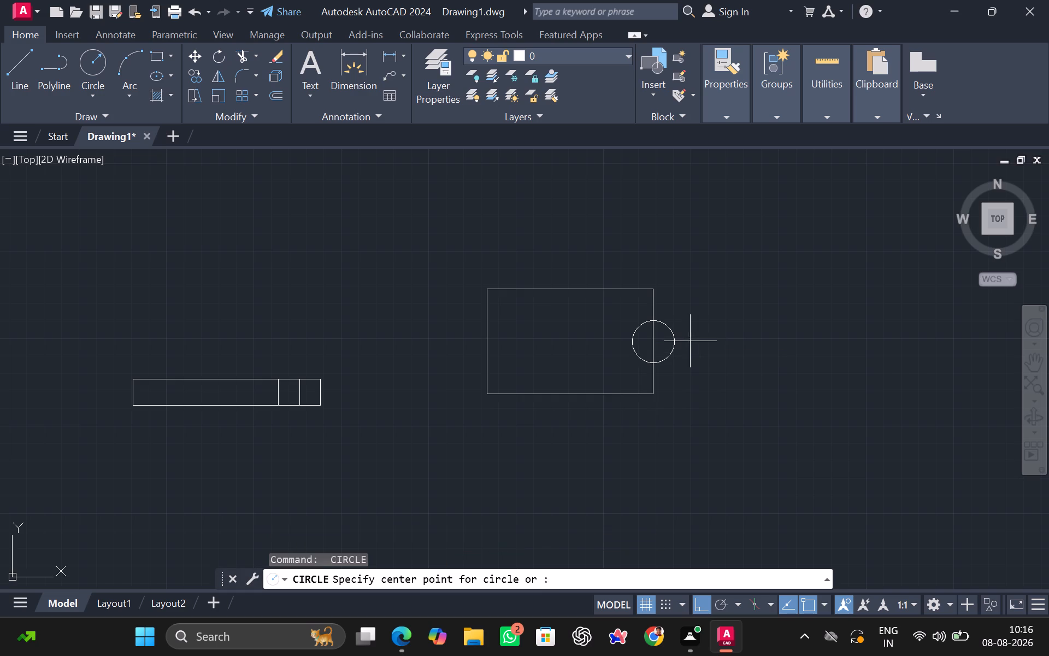
{"action": "left_click", "coordinate": [653, 341]}
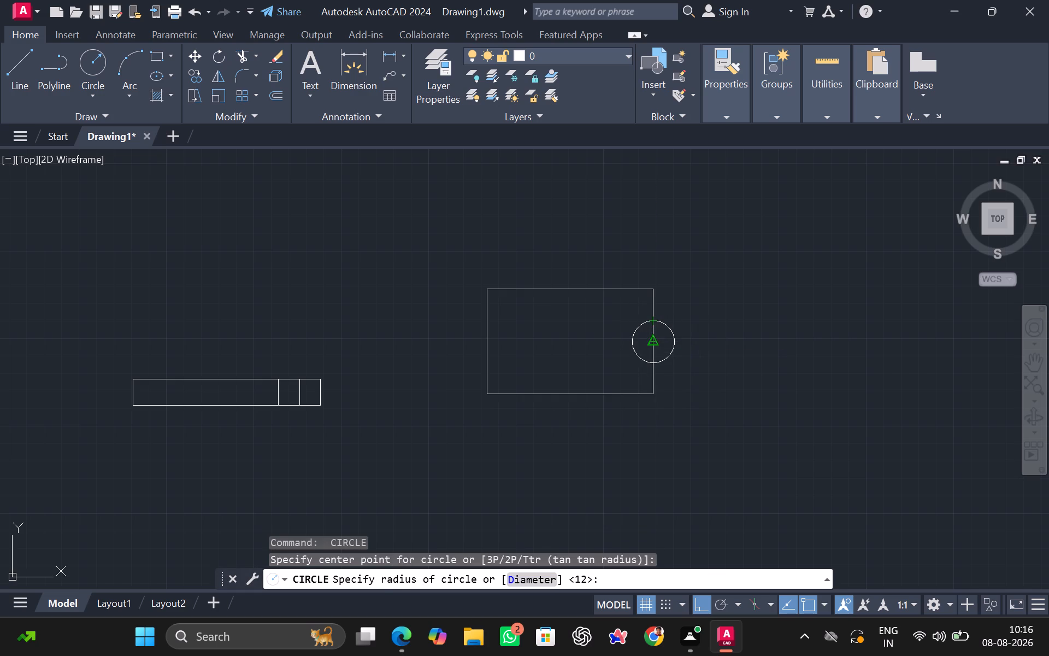
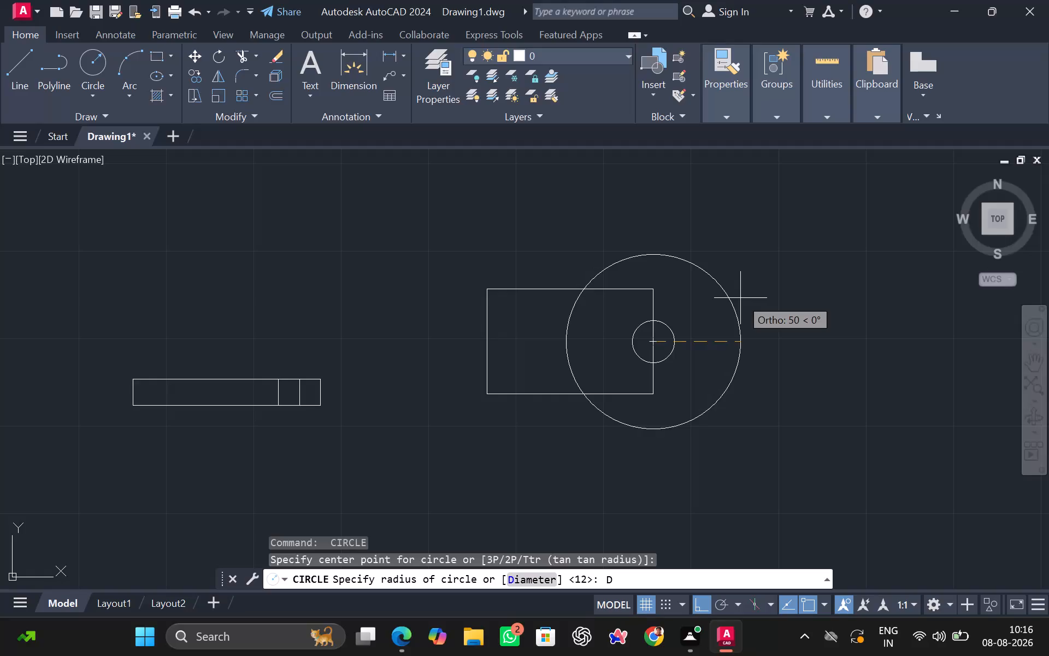
Set the second concentric circle's diameter to 50 and finish it.
{"action": "key", "text": "Return"}
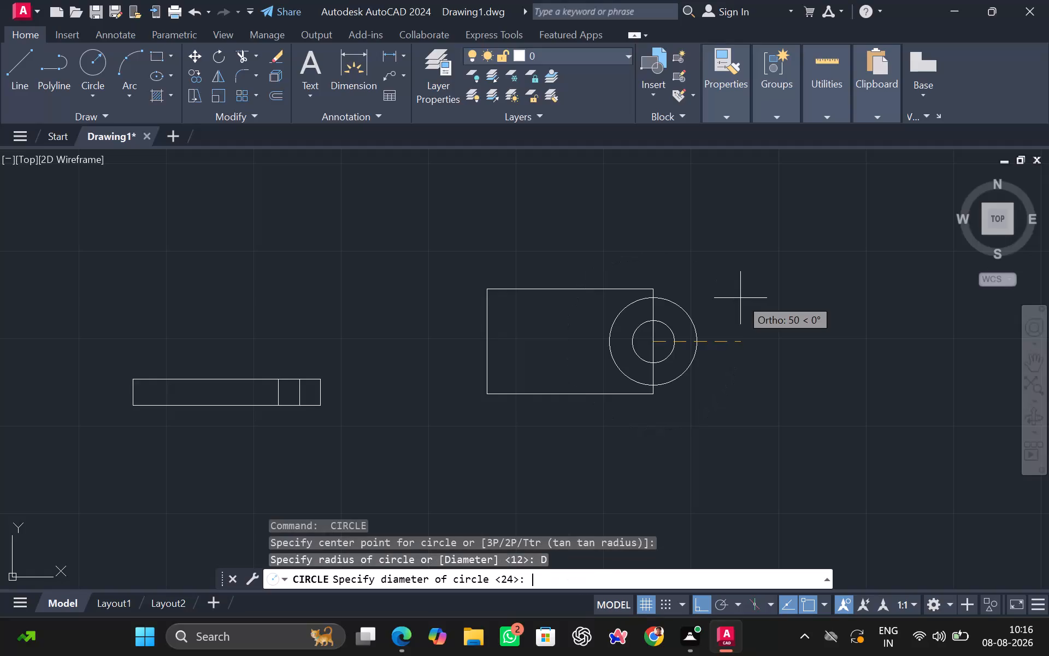
{"action": "type", "text": "50"}
{"action": "key", "text": "Return"}
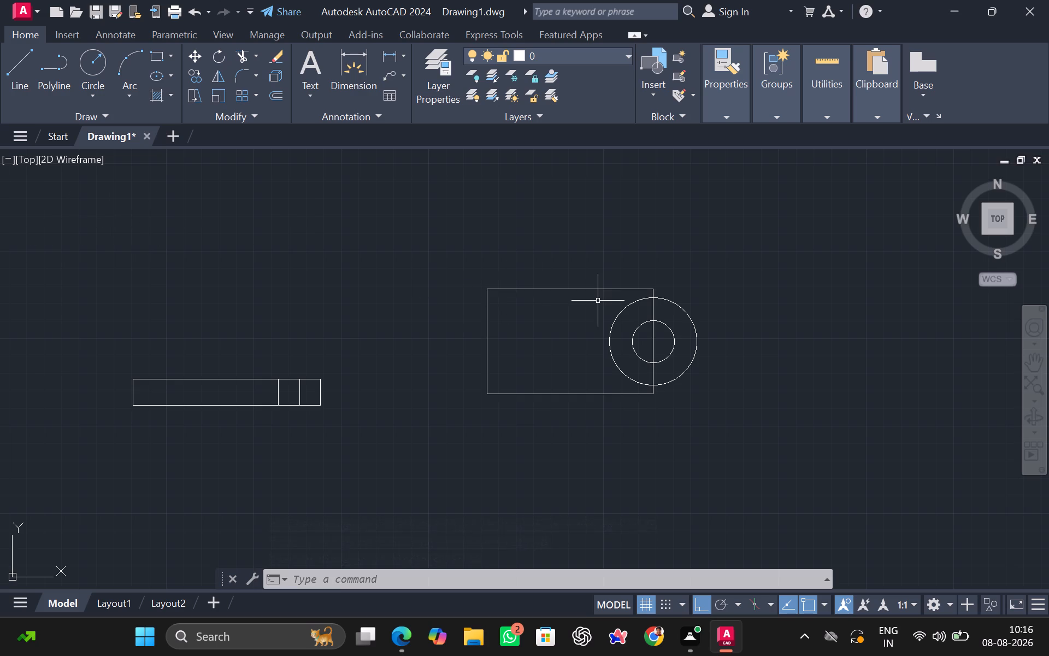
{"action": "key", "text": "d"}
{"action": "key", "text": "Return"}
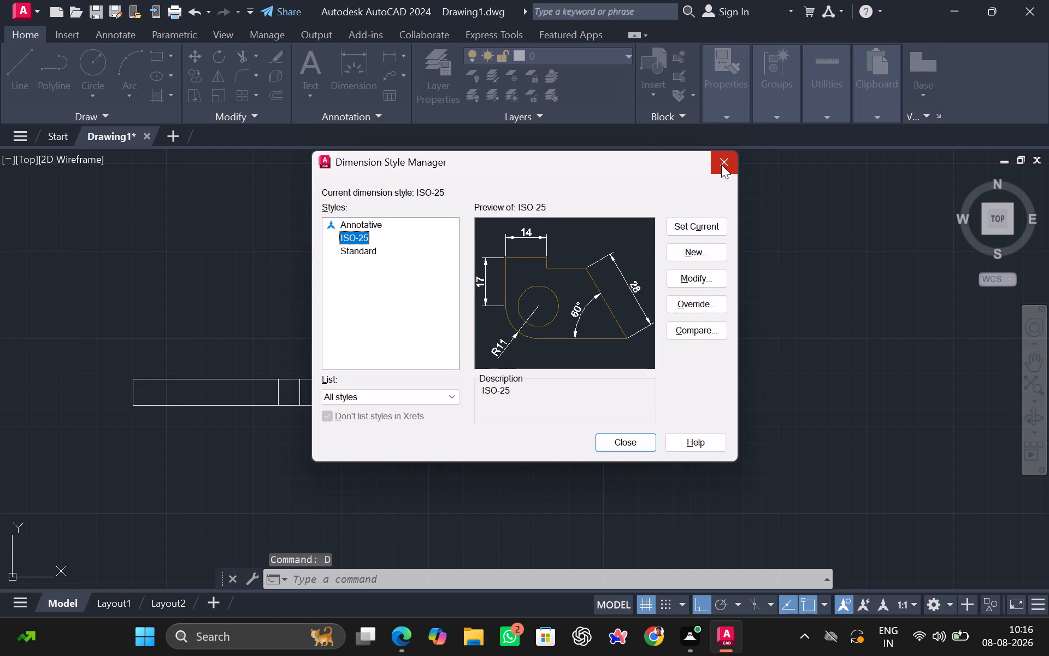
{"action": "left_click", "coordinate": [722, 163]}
Draw a third circle of diameter 60, concentric with the circles on the large rectangle's right edge.
{"action": "key", "text": "c"}
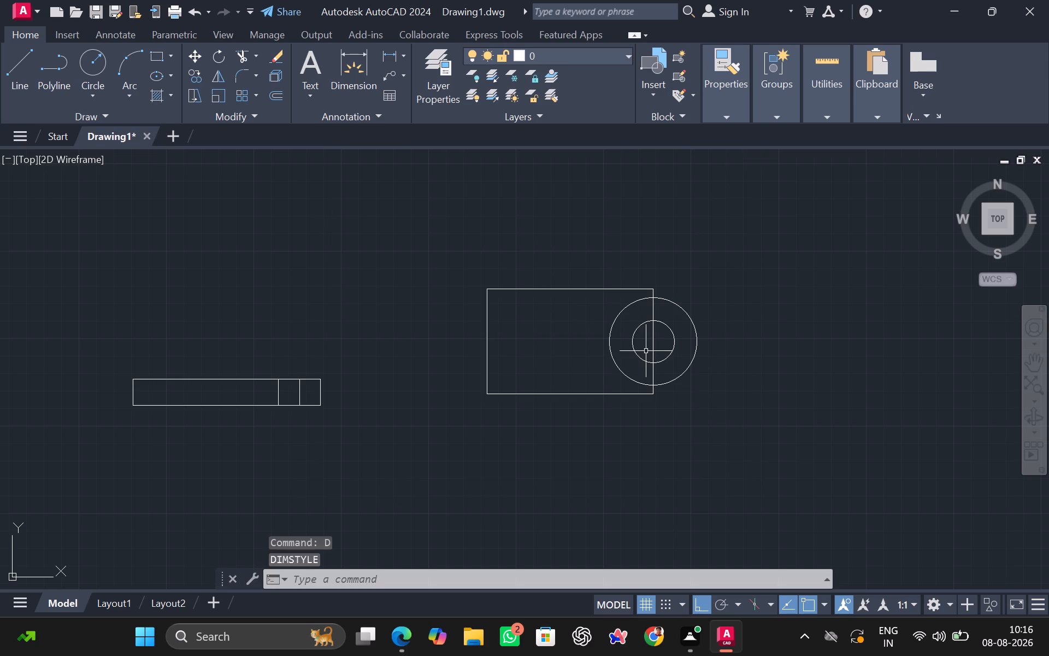
{"action": "key", "text": "Return"}
{"action": "left_click_drag", "start_coordinate": [654, 341], "coordinate": [678, 348]}
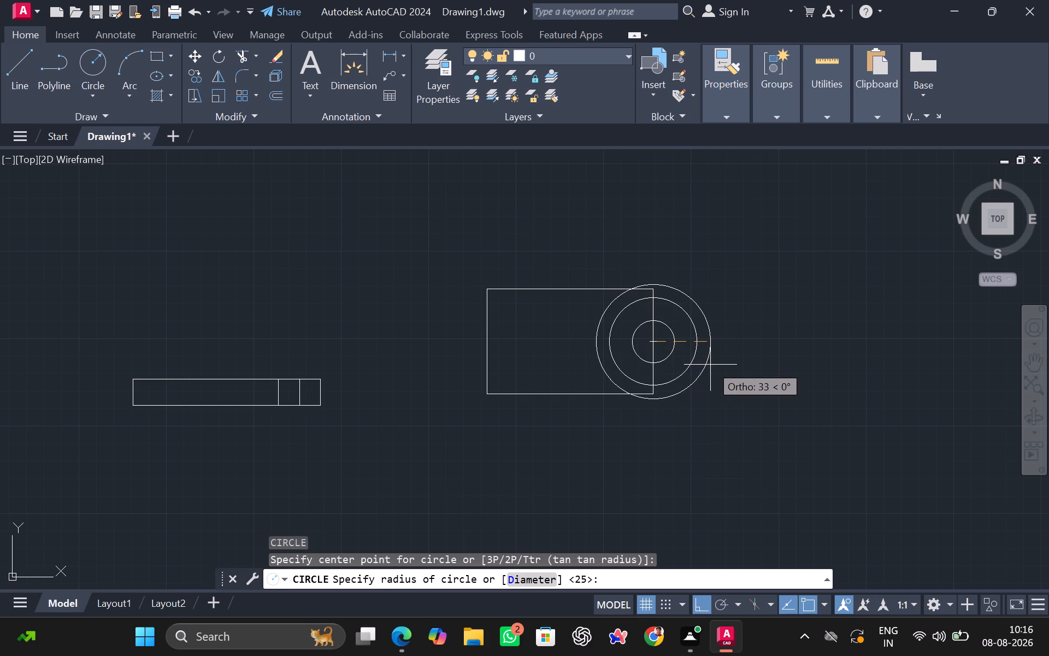
{"action": "key", "text": "d"}
{"action": "key", "text": "Return"}
{"action": "type", "text": "60"}
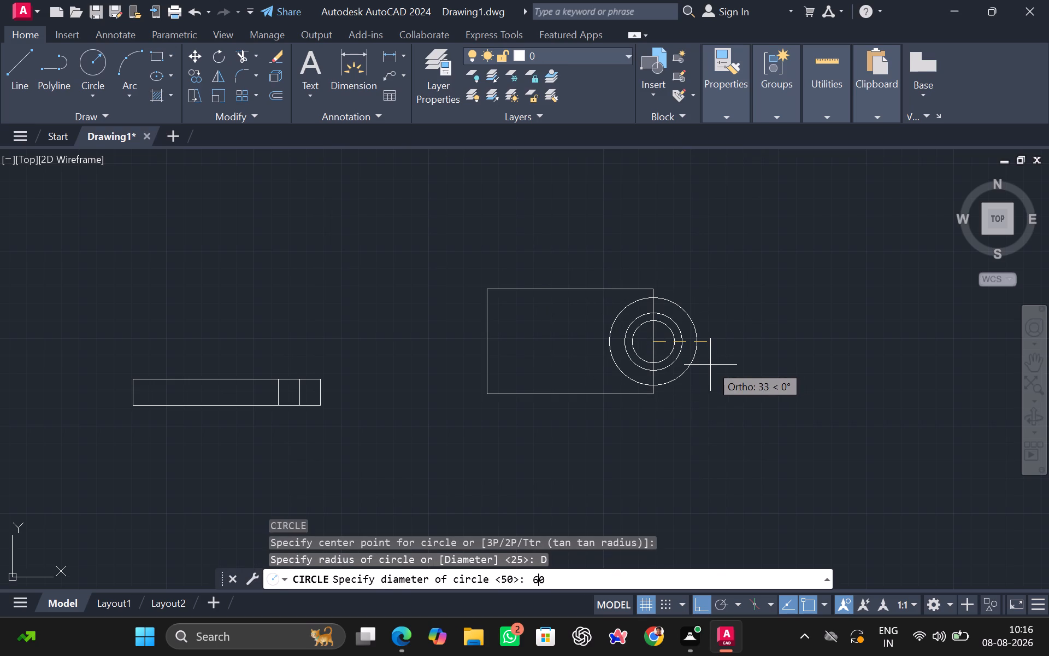
{"action": "key", "text": "Return"}
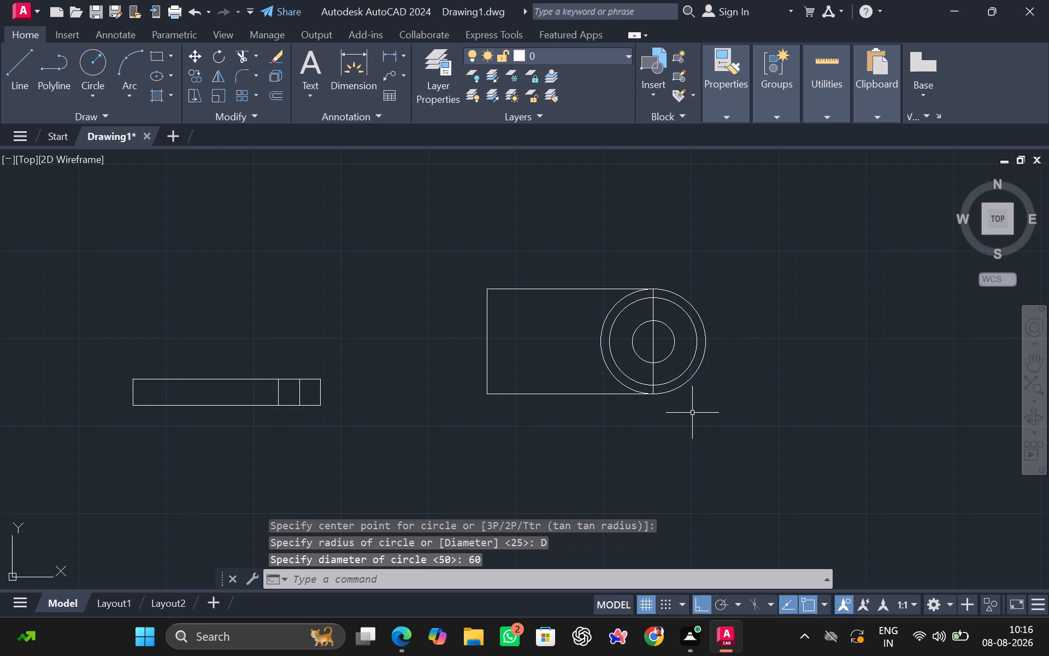
Trim away the half of the 60-diameter circle inside the large rectangle, leaving the outer arc as a rounded end.
{"action": "key", "text": "e"}
{"action": "scroll", "coordinate": [621, 391], "scroll_direction": "up", "scroll_amount": 3}
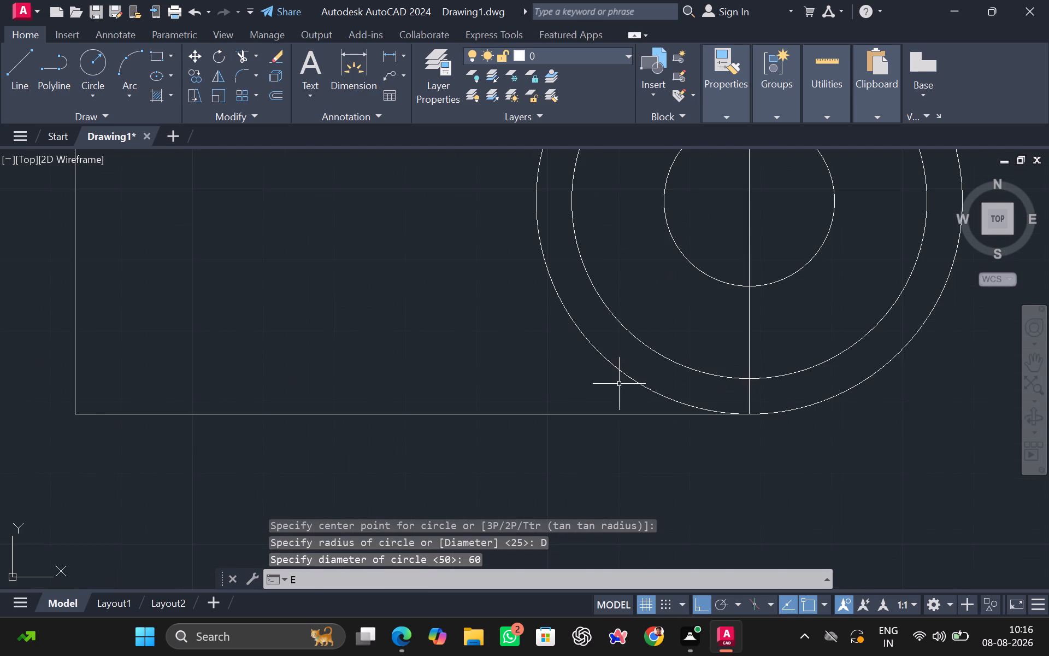
{"action": "scroll", "coordinate": [619, 384], "scroll_direction": "down", "scroll_amount": 2}
{"action": "scroll", "coordinate": [616, 373], "scroll_direction": "up", "scroll_amount": 1}
{"action": "middle_click_drag", "start_coordinate": [521, 340], "coordinate": [537, 411]}
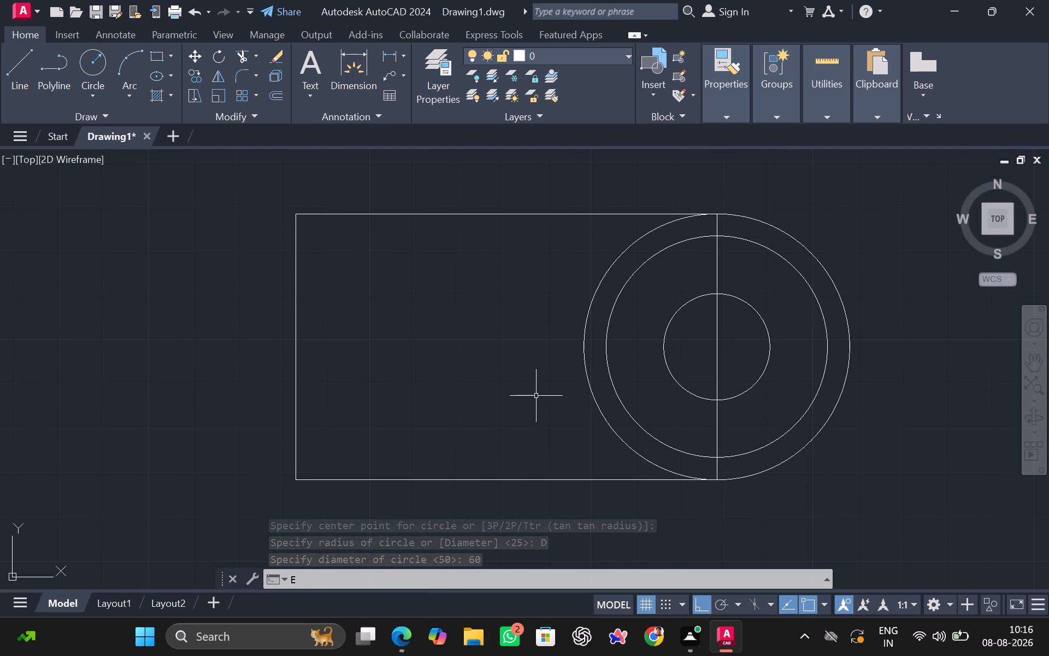
{"action": "key", "text": "e"}
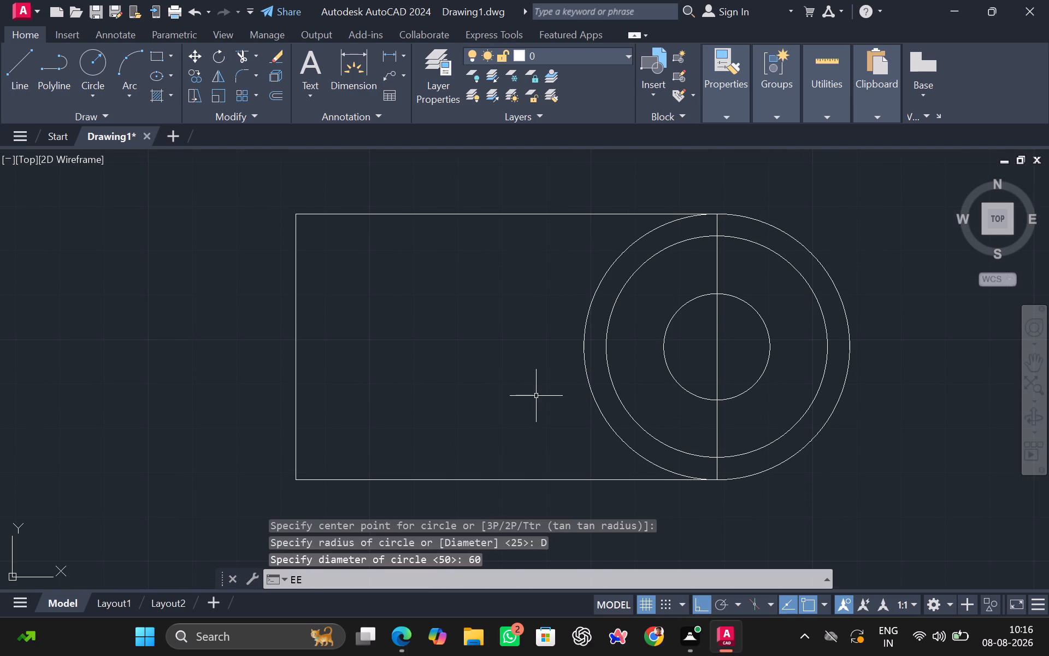
{"action": "key", "text": "BackSpace"}
{"action": "key", "text": "BackSpace"}
{"action": "type", "text": "TR"}
{"action": "key", "text": "Return"}
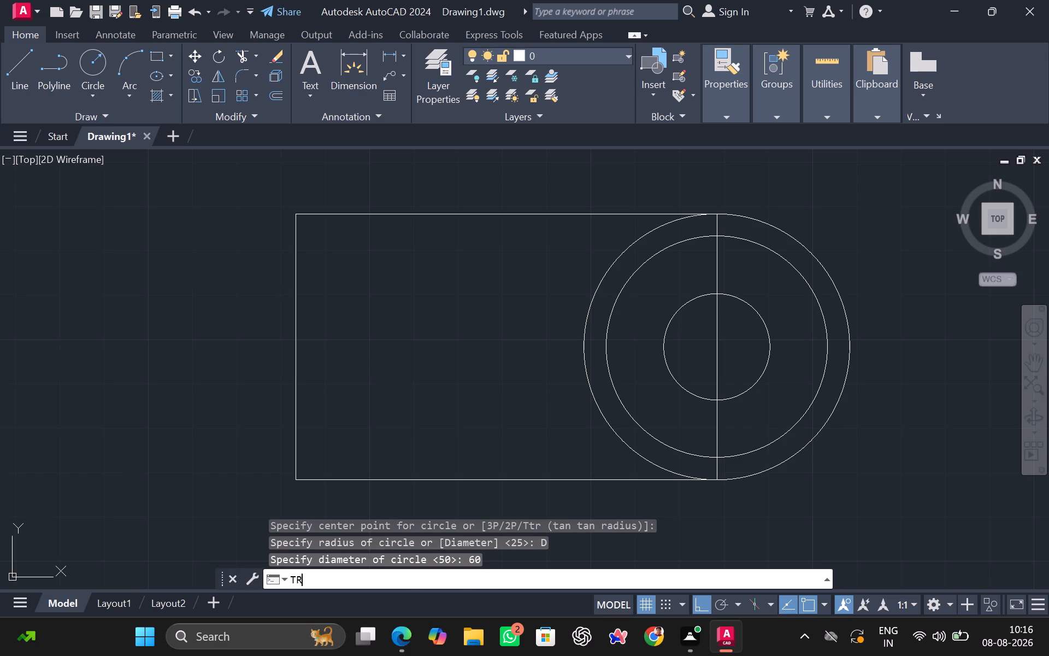
{"action": "left_click_drag", "start_coordinate": [590, 349], "coordinate": [564, 354]}
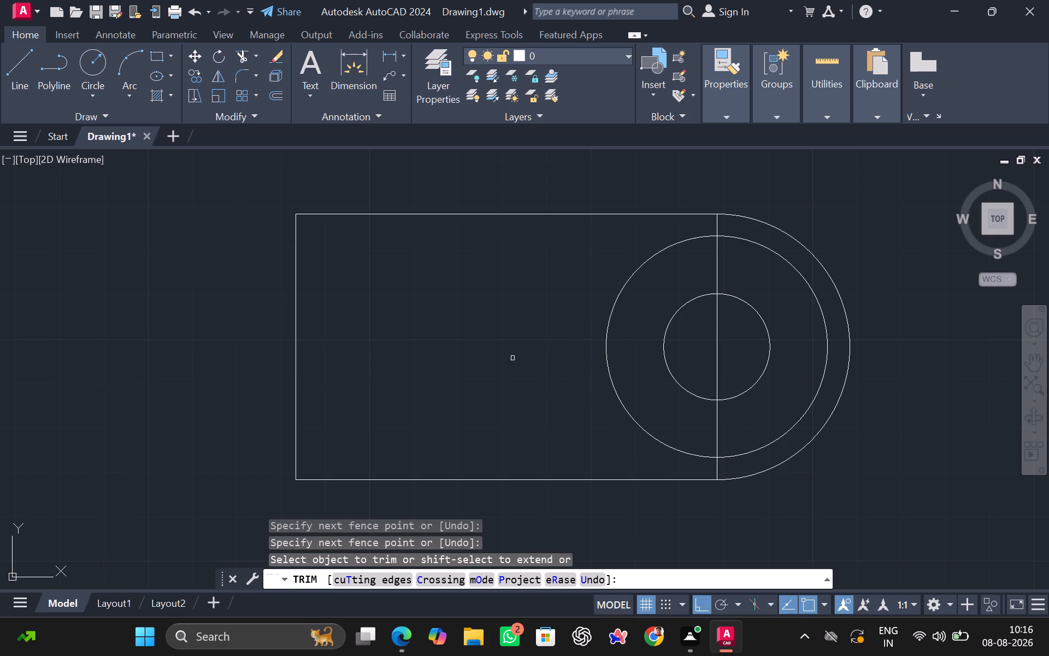
{"action": "scroll", "coordinate": [511, 357], "scroll_direction": "down", "scroll_amount": 2}
{"action": "key", "text": "space"}
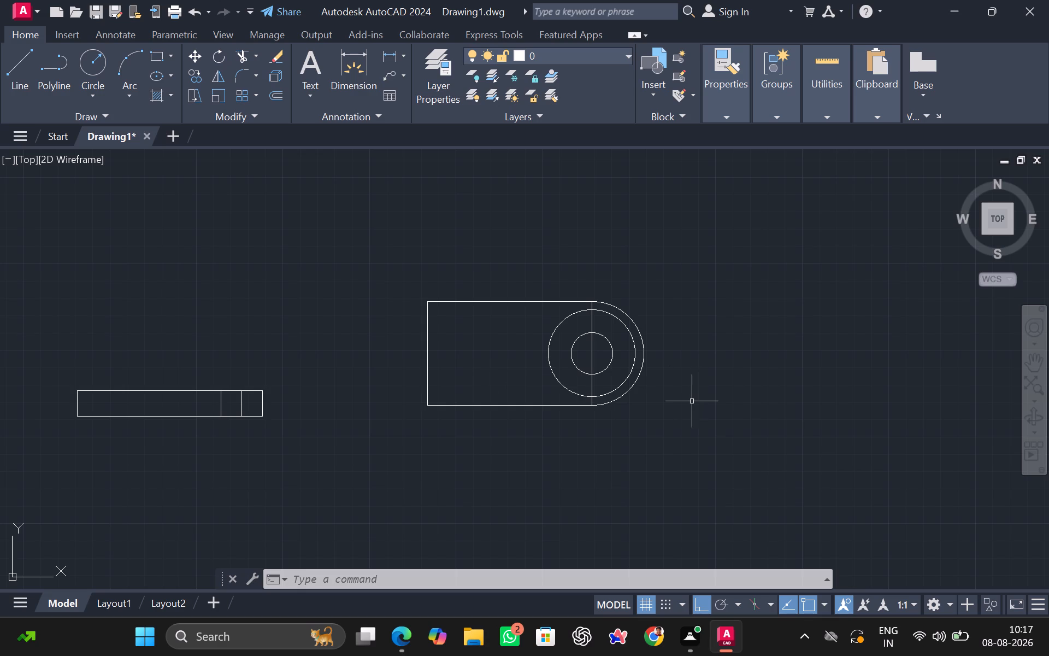
Draw a line 20 straight down, starting in the empty area below and right of the rounded outline.
{"action": "key", "text": "l"}
{"action": "key", "text": "Return"}
{"action": "left_click", "coordinate": [664, 421]}
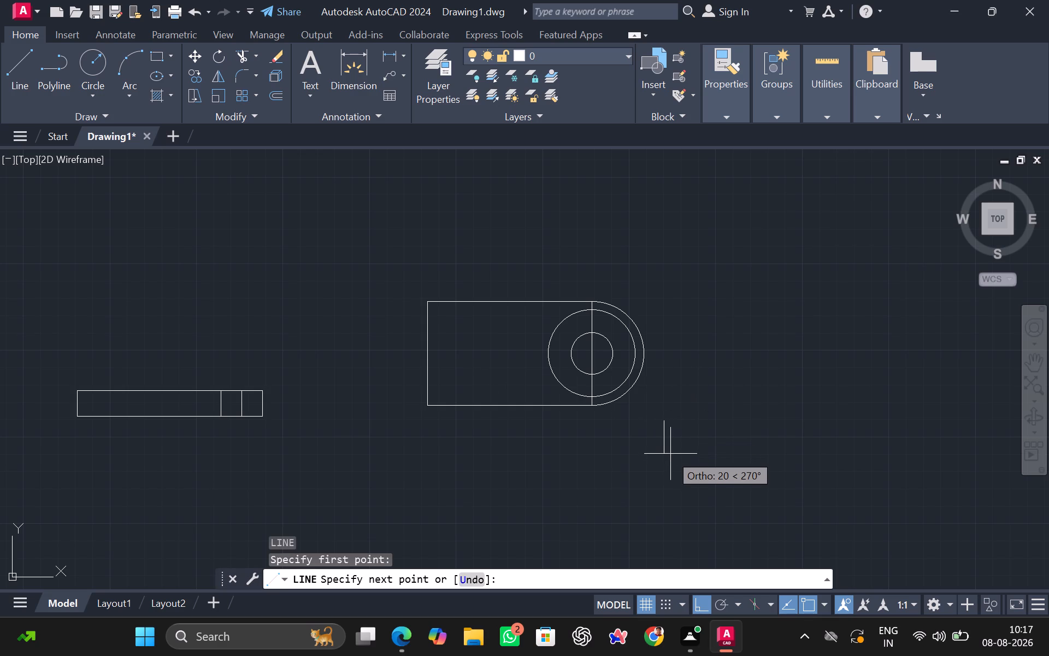
{"action": "type", "text": "20"}
{"action": "key", "text": "Return"}
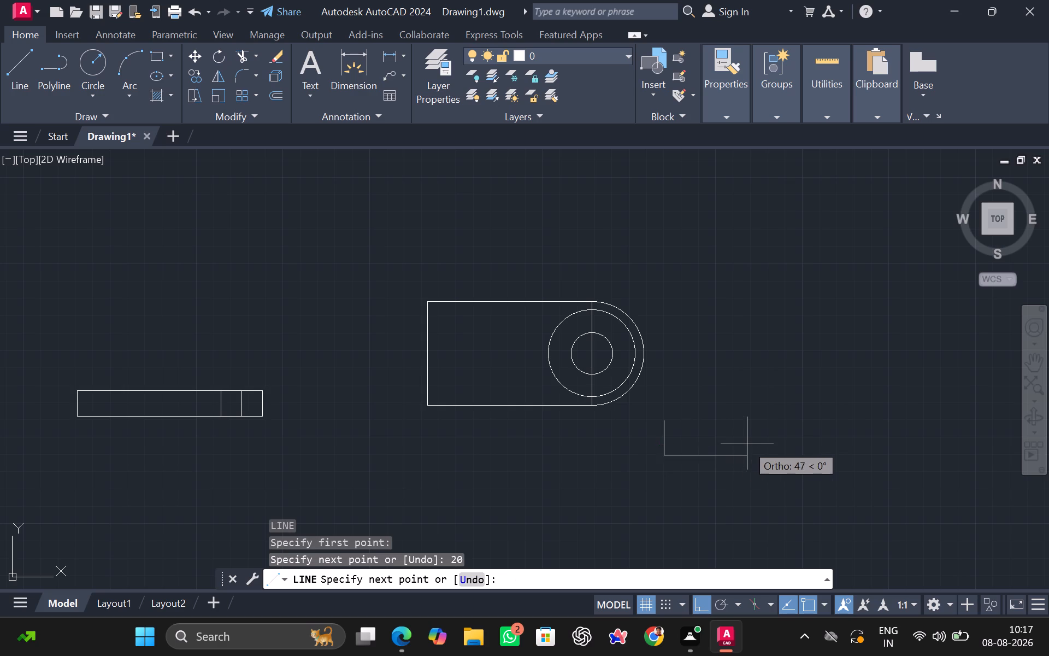
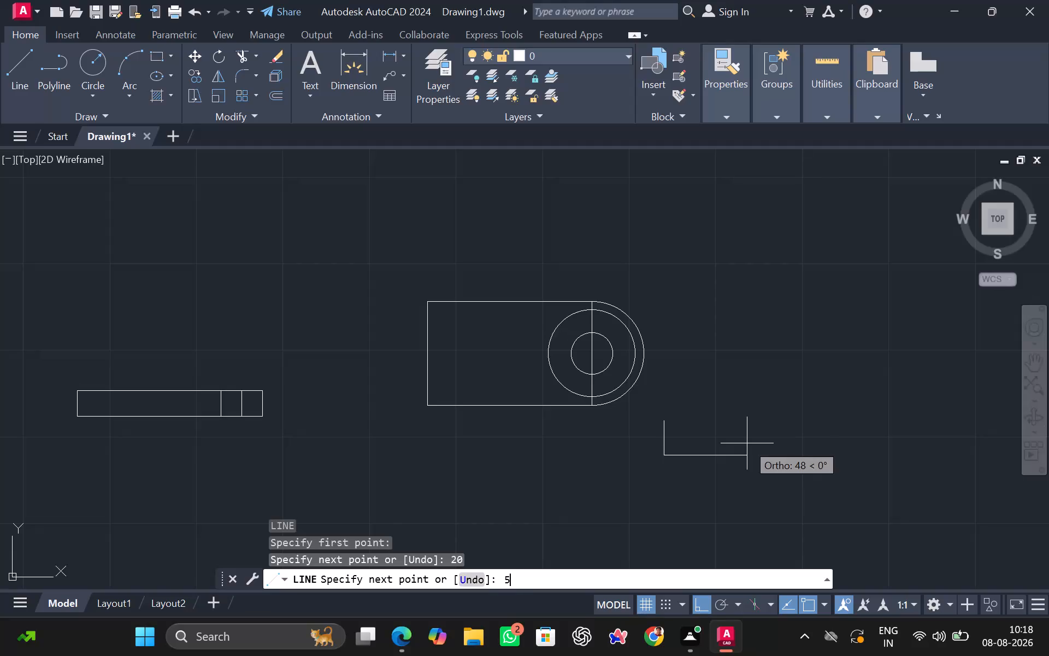
Complete a rectangle 50 wide from the 20 vertical line by drawing its bottom, right and top sides.
{"action": "key", "text": "Return"}
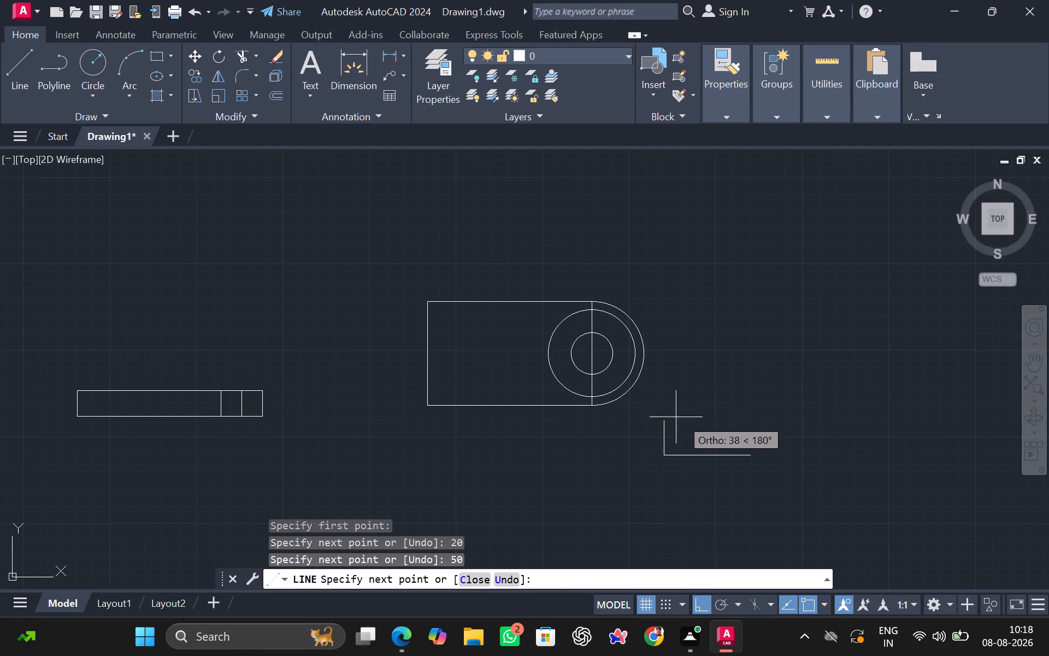
{"action": "left_click", "coordinate": [749, 420]}
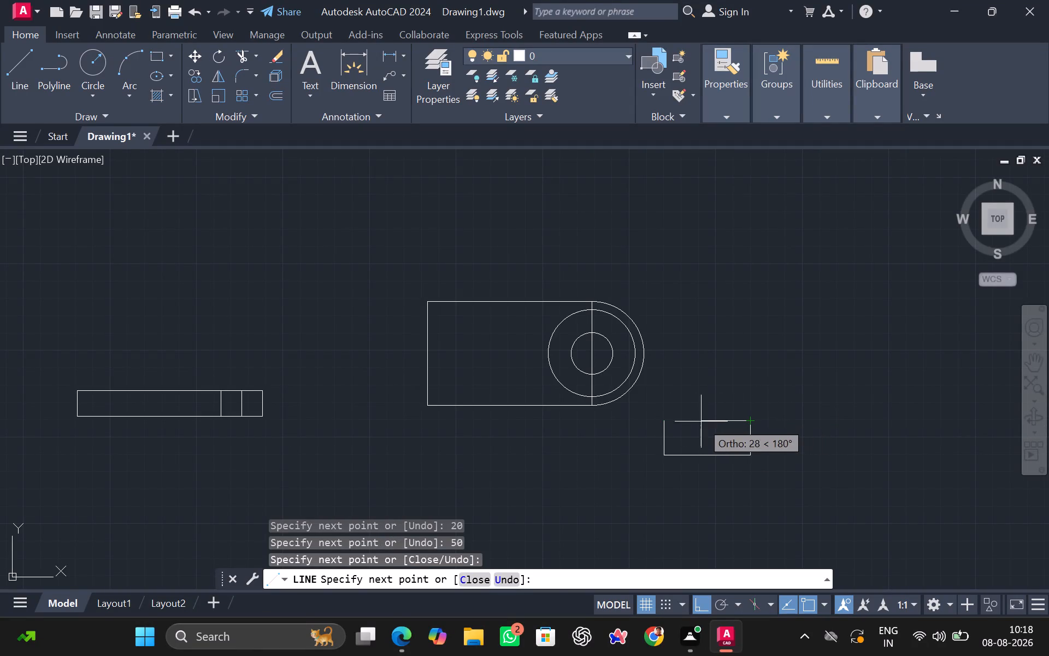
{"action": "left_click", "coordinate": [667, 421]}
{"action": "key", "text": "space"}
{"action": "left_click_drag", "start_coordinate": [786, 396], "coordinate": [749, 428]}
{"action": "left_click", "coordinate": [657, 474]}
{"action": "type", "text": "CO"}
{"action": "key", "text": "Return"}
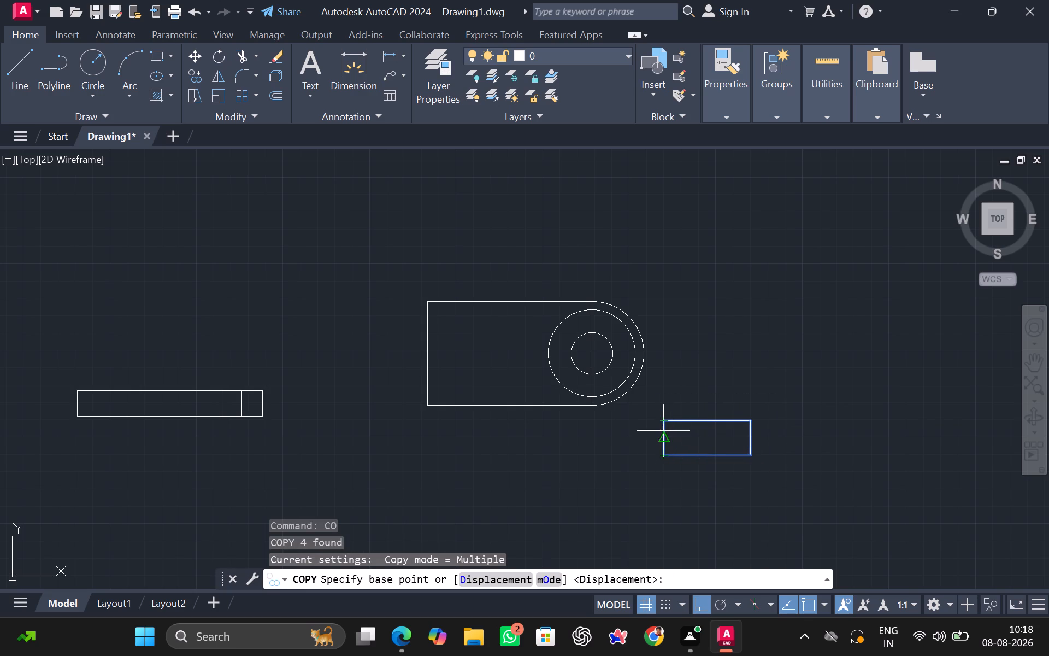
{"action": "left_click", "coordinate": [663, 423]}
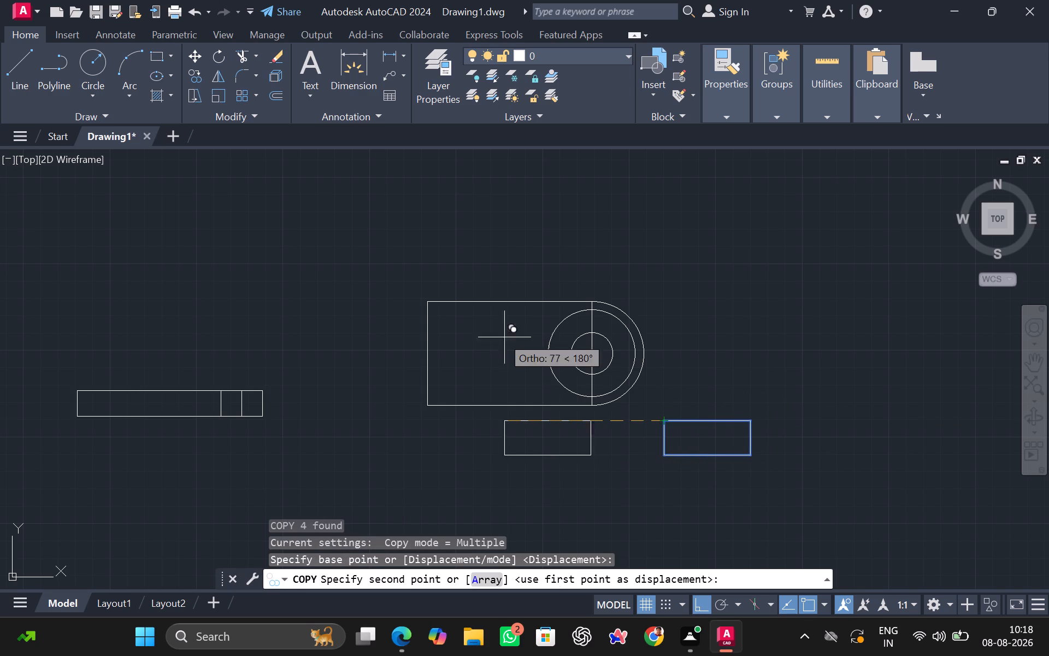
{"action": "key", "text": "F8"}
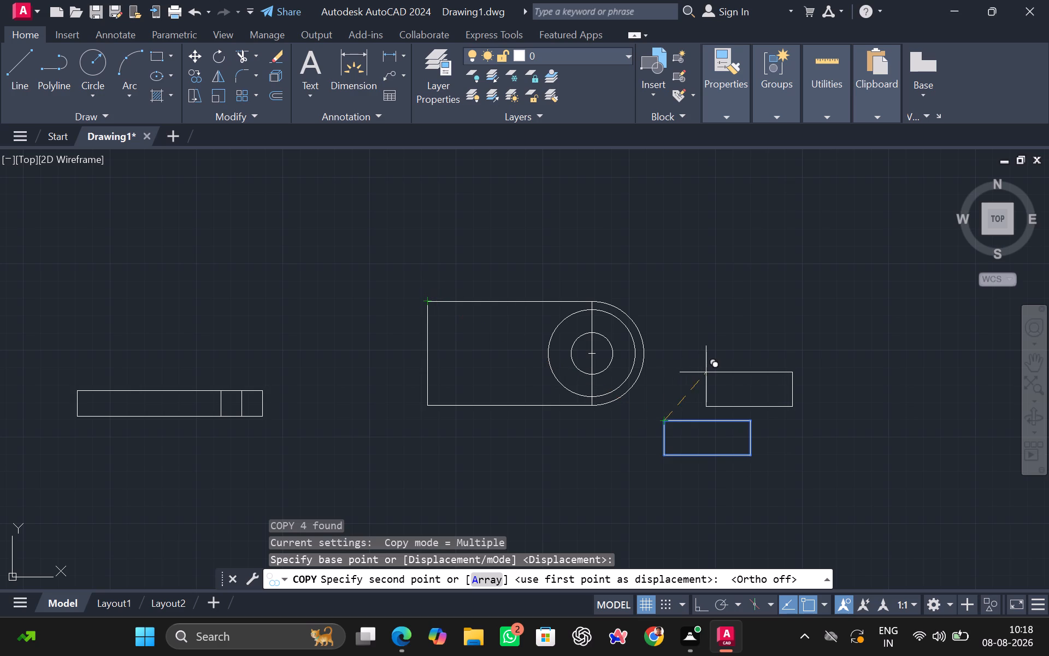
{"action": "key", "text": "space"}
Join the four lines of the small 50 by 20 rectangle into a single polyline.
{"action": "left_click_drag", "start_coordinate": [764, 402], "coordinate": [761, 410]}
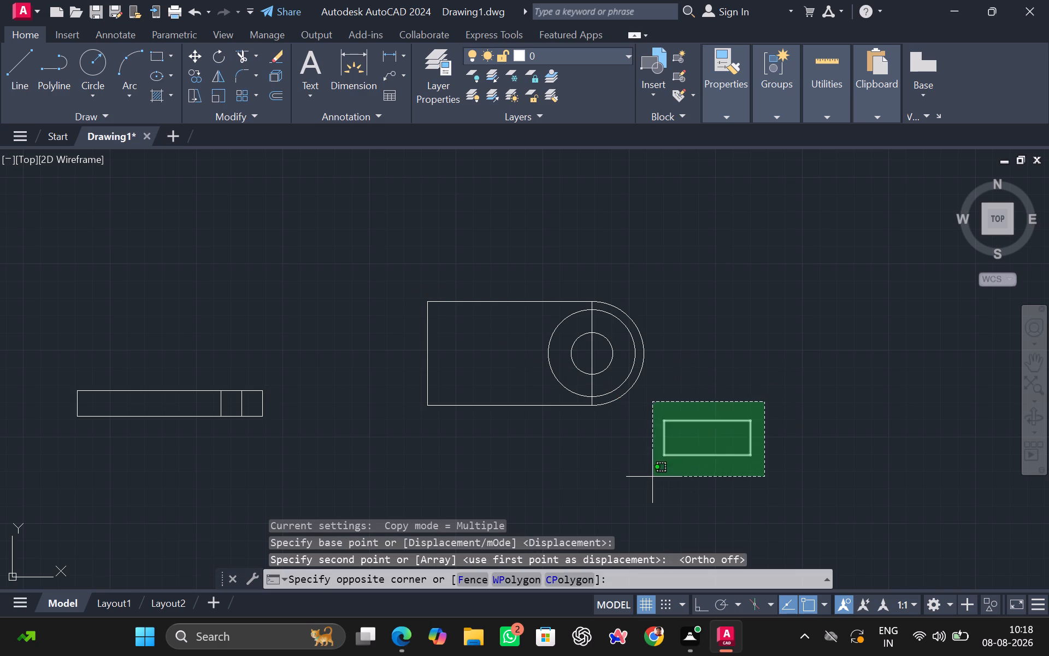
{"action": "left_click", "coordinate": [652, 477]}
{"action": "key", "text": "j"}
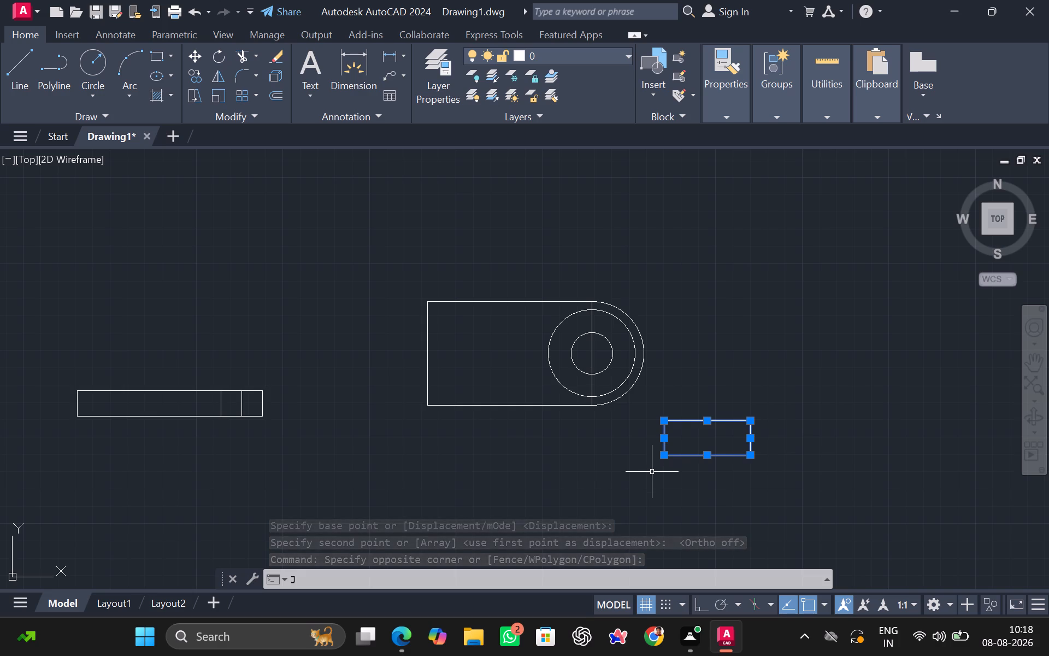
{"action": "key", "text": "o"}
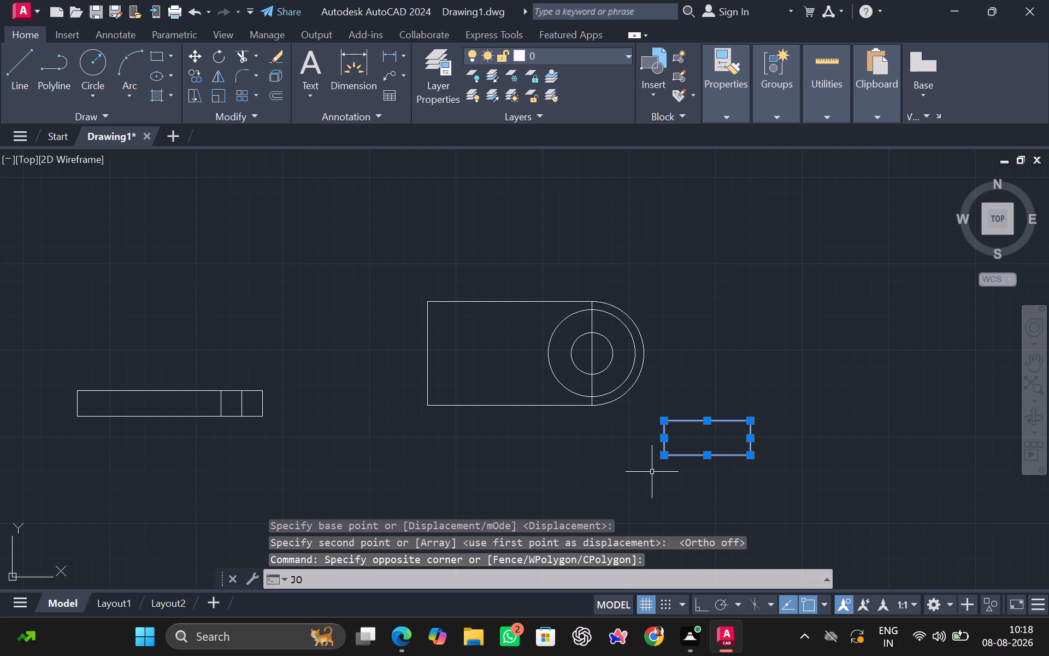
{"action": "key", "text": "i"}
{"action": "key", "text": "n"}
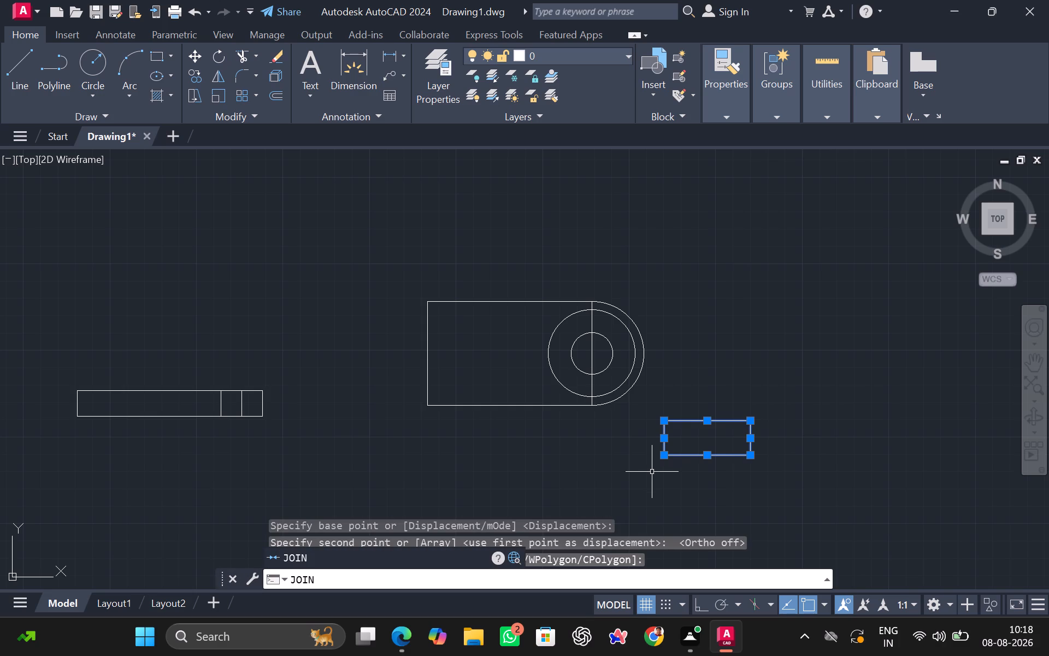
{"action": "left_click", "coordinate": [407, 556]}
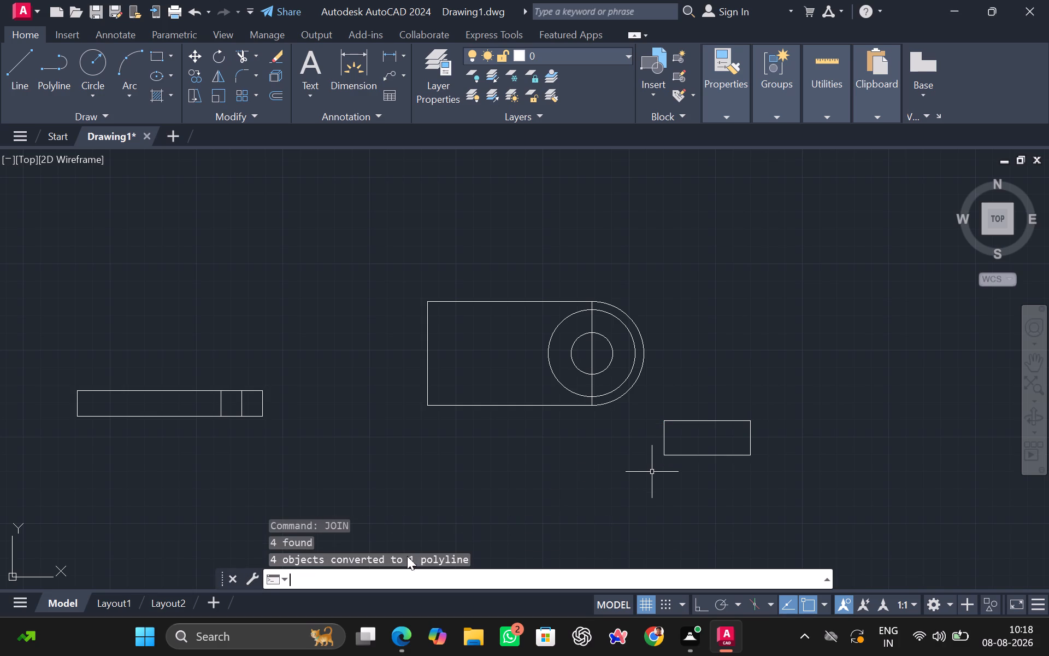
Copy the joined small rectangle by its upper-left corner onto the upper-left corner of the round-ended outline.
{"action": "left_click", "coordinate": [727, 456]}
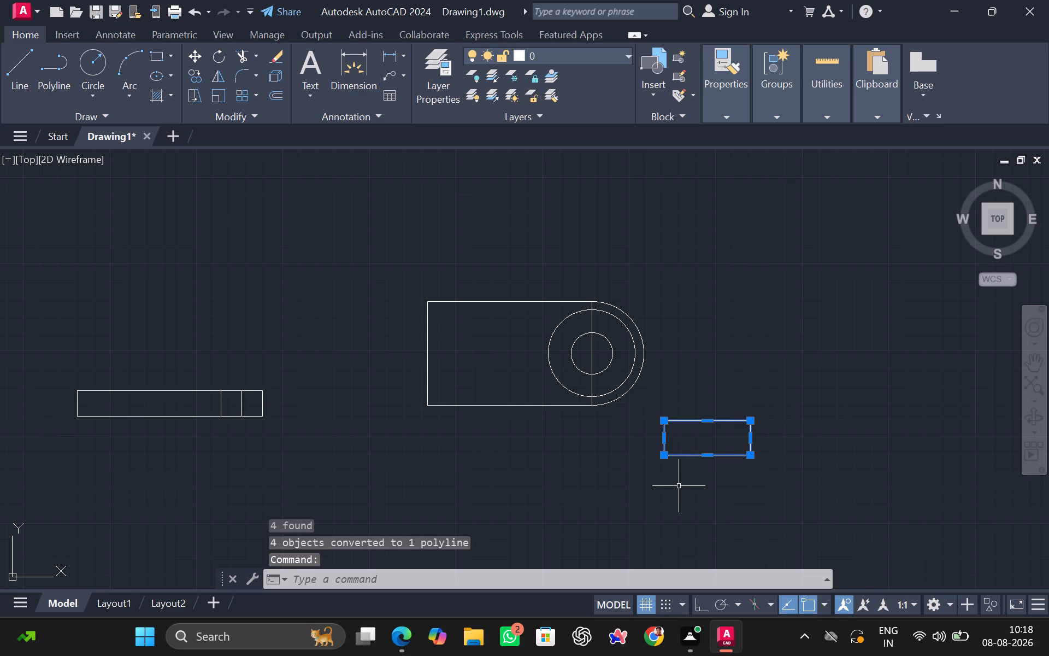
{"action": "type", "text": "CO"}
{"action": "key", "text": "Return"}
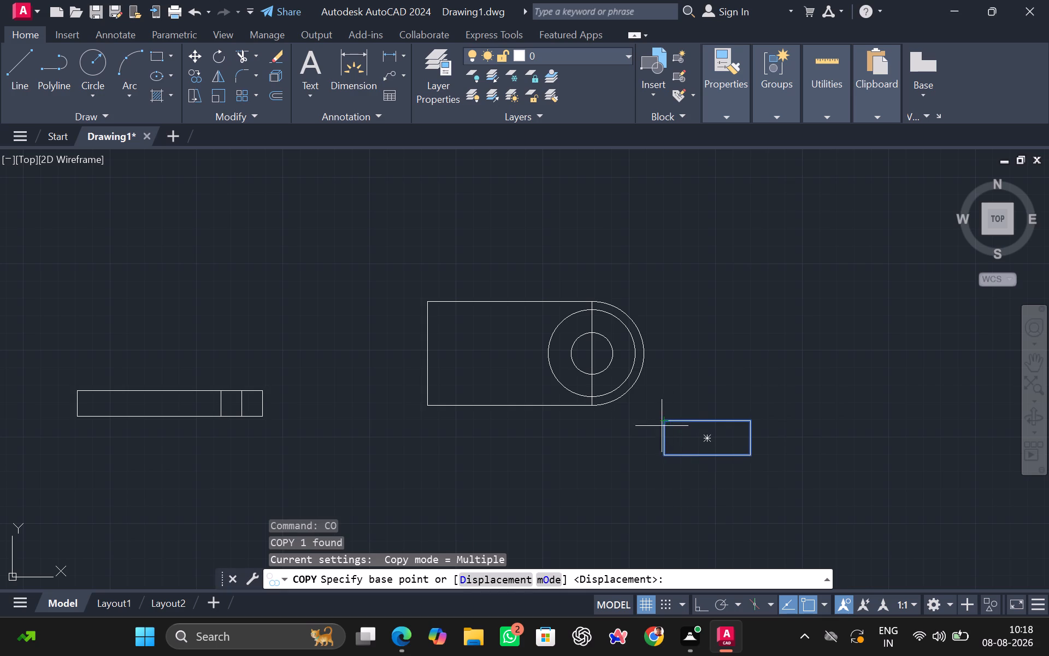
{"action": "left_click", "coordinate": [664, 424]}
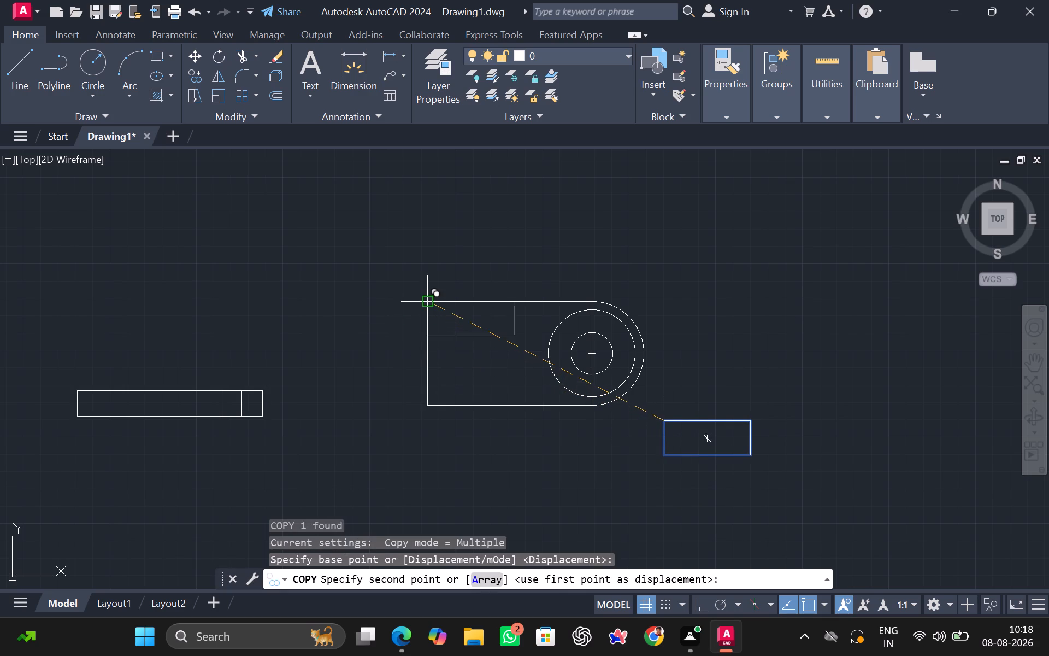
{"action": "left_click", "coordinate": [431, 303]}
{"action": "key", "text": "space"}
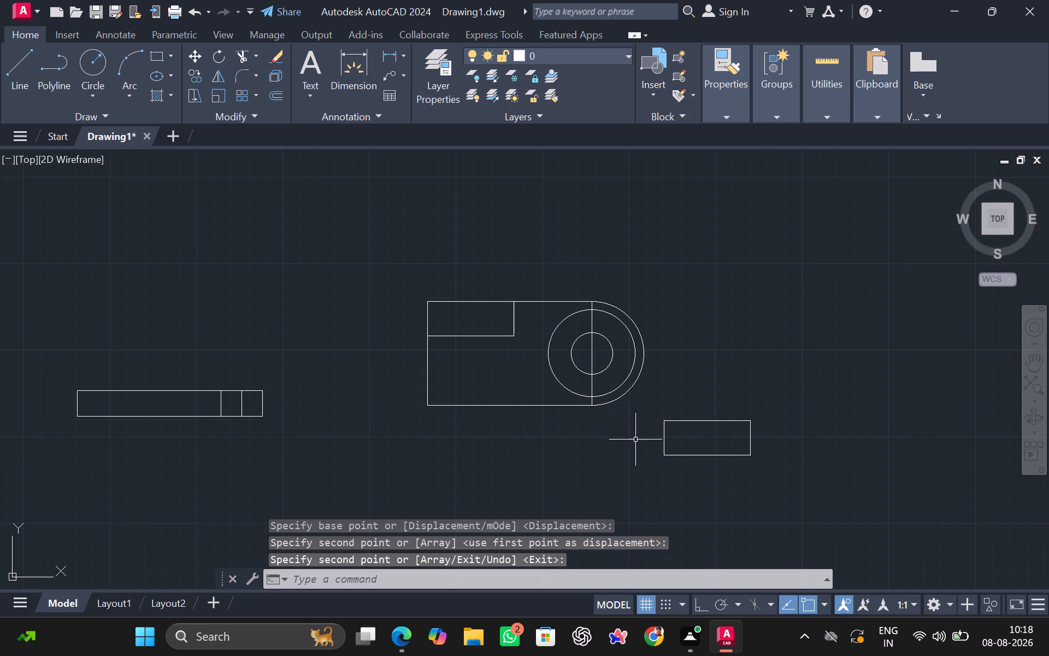
Copy the same small rectangle by its lower-left corner onto the lower-left corner of the round-ended outline.
{"action": "left_click_drag", "start_coordinate": [760, 402], "coordinate": [749, 411]}
{"action": "left_click", "coordinate": [657, 458]}
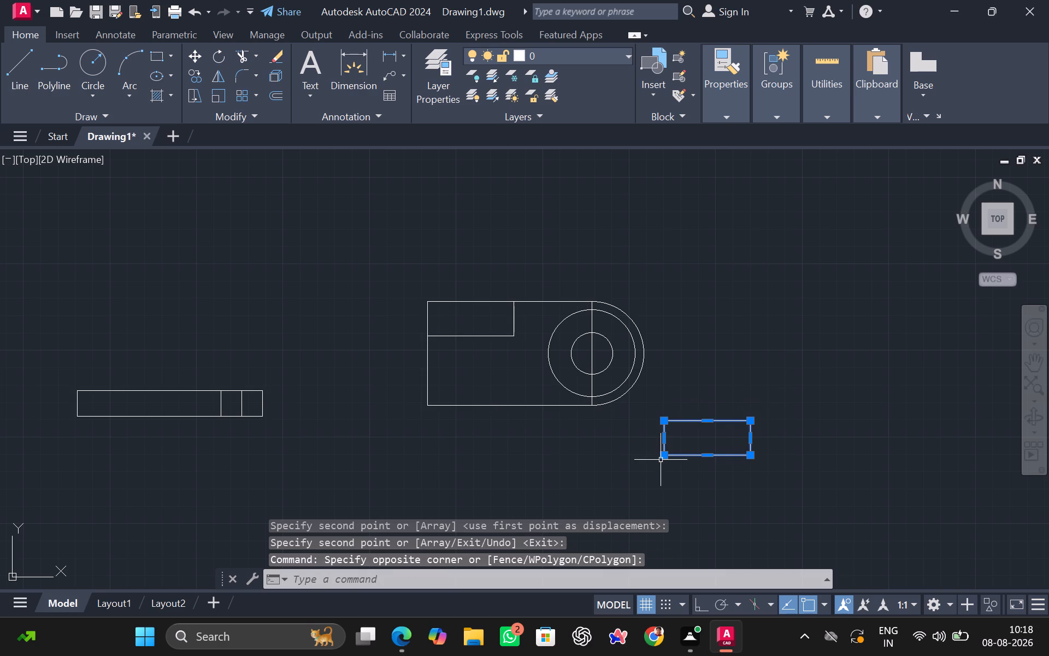
{"action": "type", "text": "CO"}
{"action": "key", "text": "Return"}
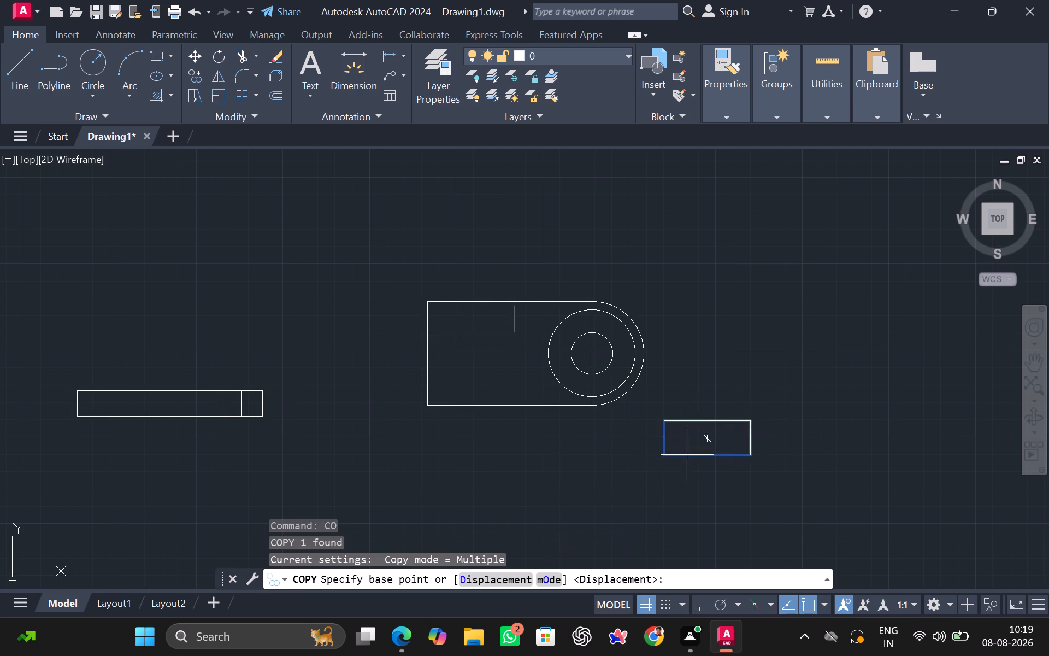
{"action": "left_click", "coordinate": [668, 454]}
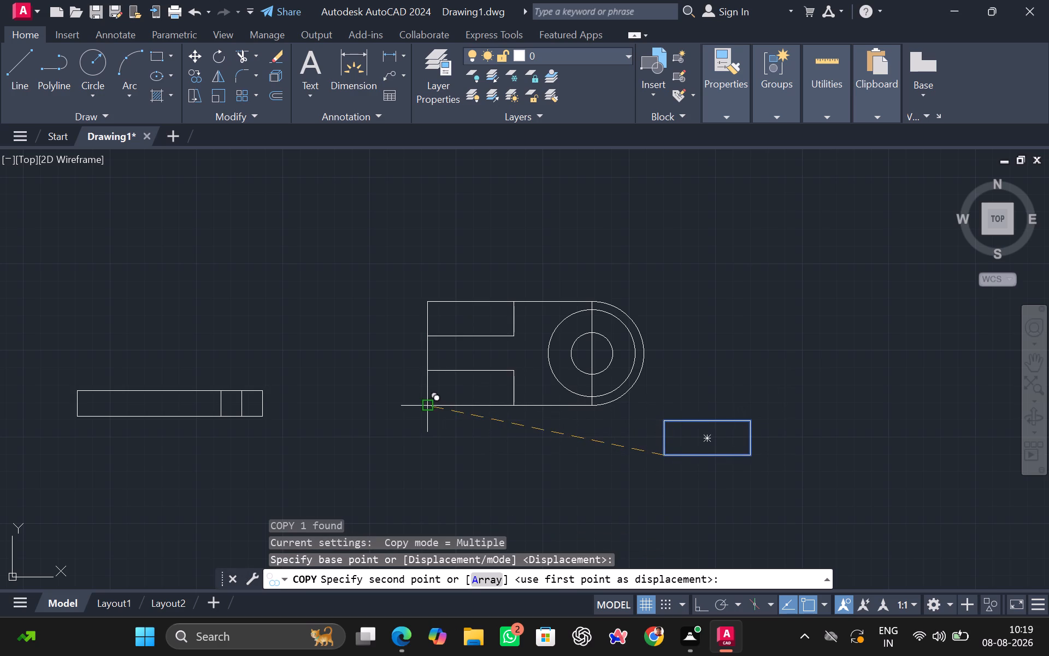
{"action": "left_click", "coordinate": [426, 403]}
{"action": "key", "text": "space"}
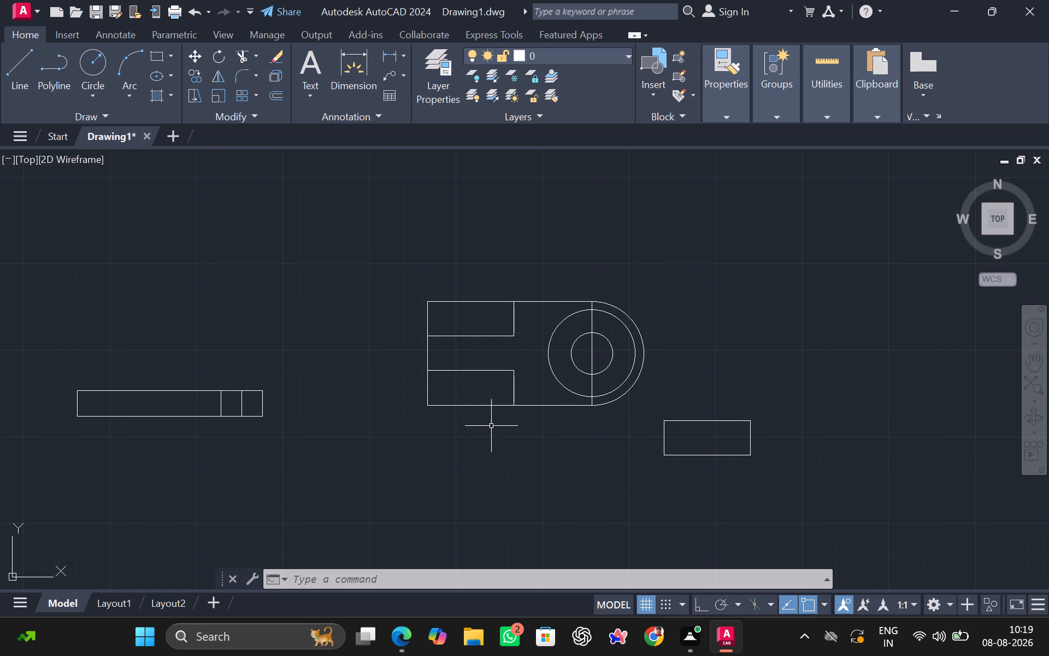
Move the lower small rectangle 5 straight down with Ortho on, so it projects below the round-ended outline.
{"action": "left_click", "coordinate": [514, 373]}
{"action": "key", "text": "m"}
{"action": "key", "text": "Return"}
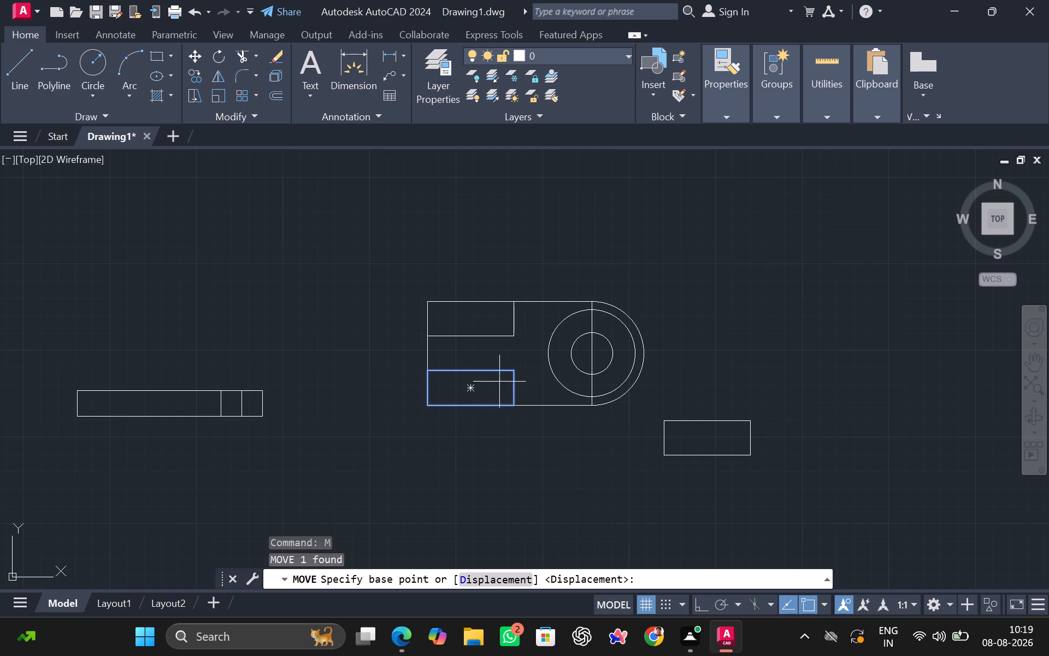
{"action": "left_click", "coordinate": [431, 408]}
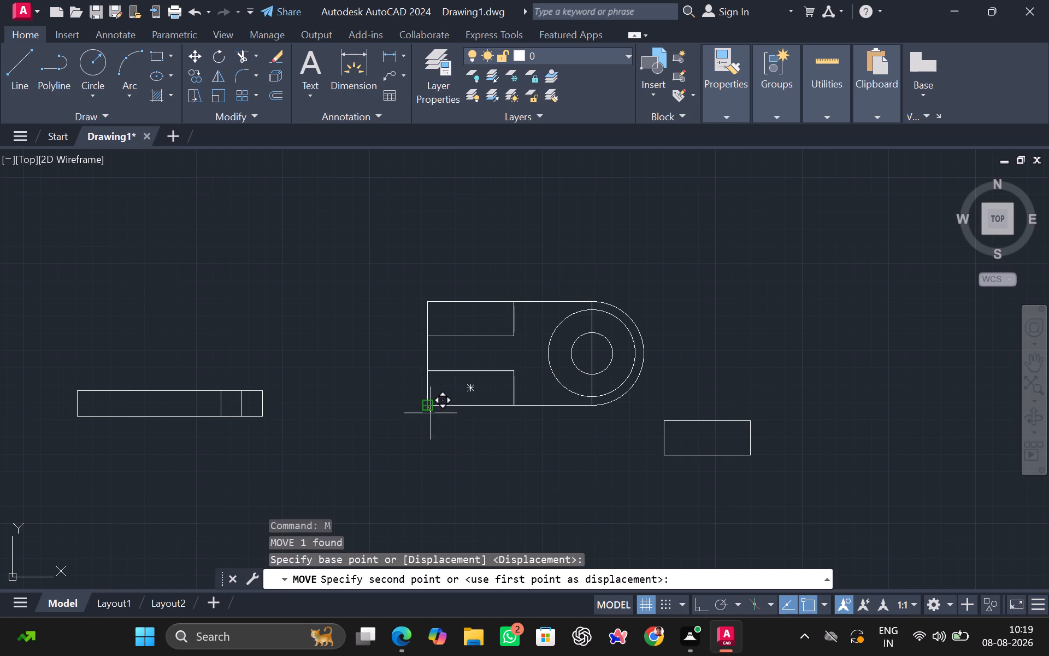
{"action": "key", "text": "F8"}
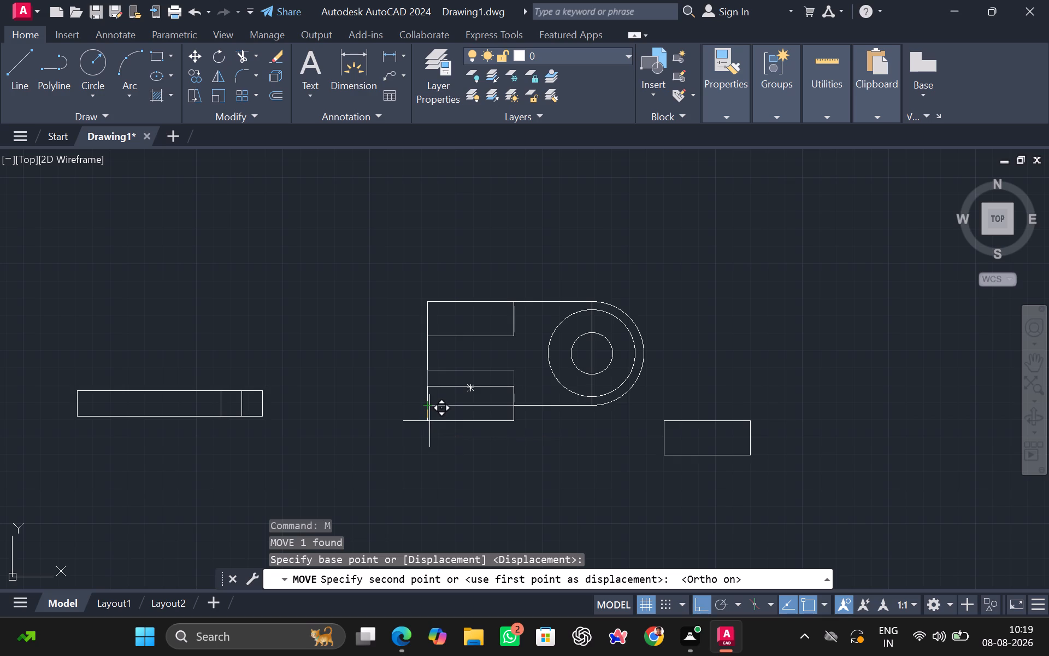
{"action": "key", "text": "5"}
{"action": "key", "text": "Return"}
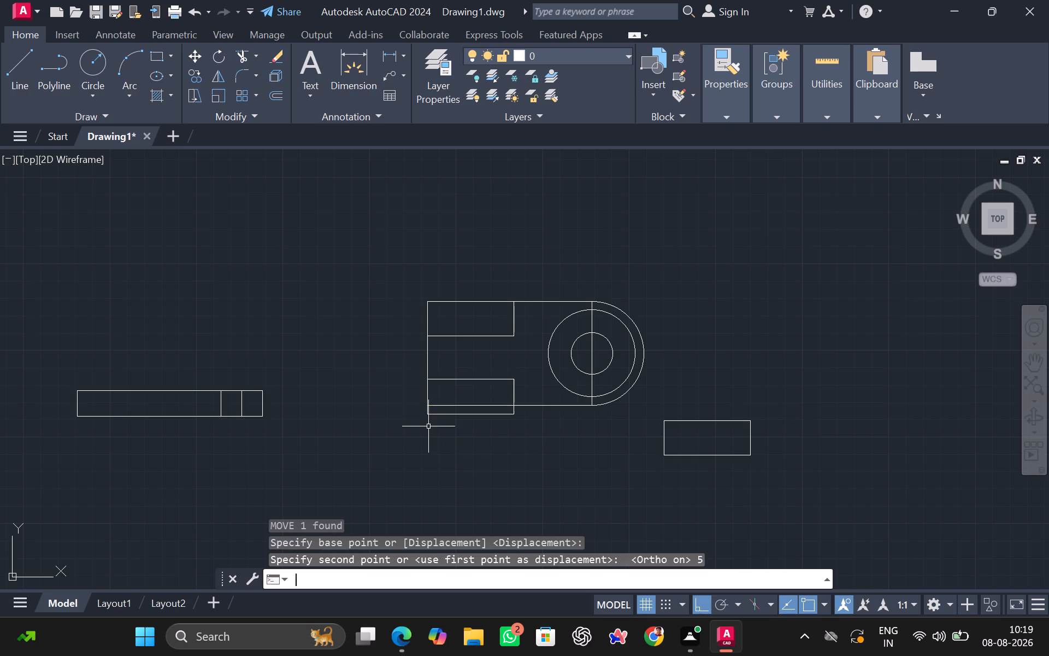
Move the upper small rectangle 5 straight up, so it projects above the round-ended outline.
{"action": "left_click", "coordinate": [515, 333]}
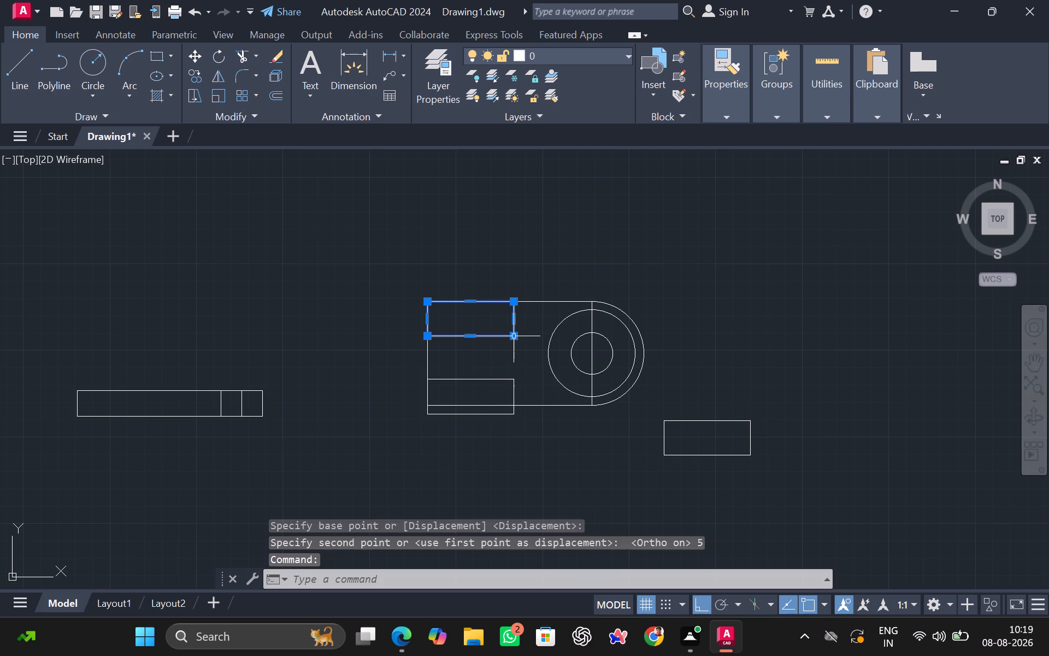
{"action": "key", "text": "m"}
{"action": "key", "text": "Return"}
{"action": "key", "text": "space"}
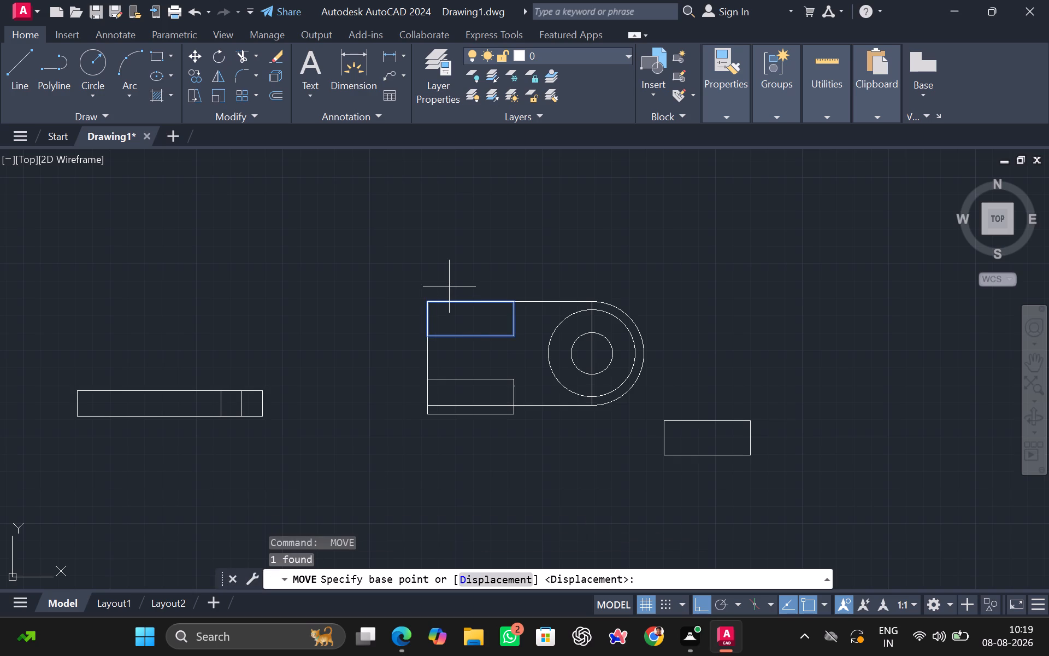
{"action": "left_click", "coordinate": [427, 303]}
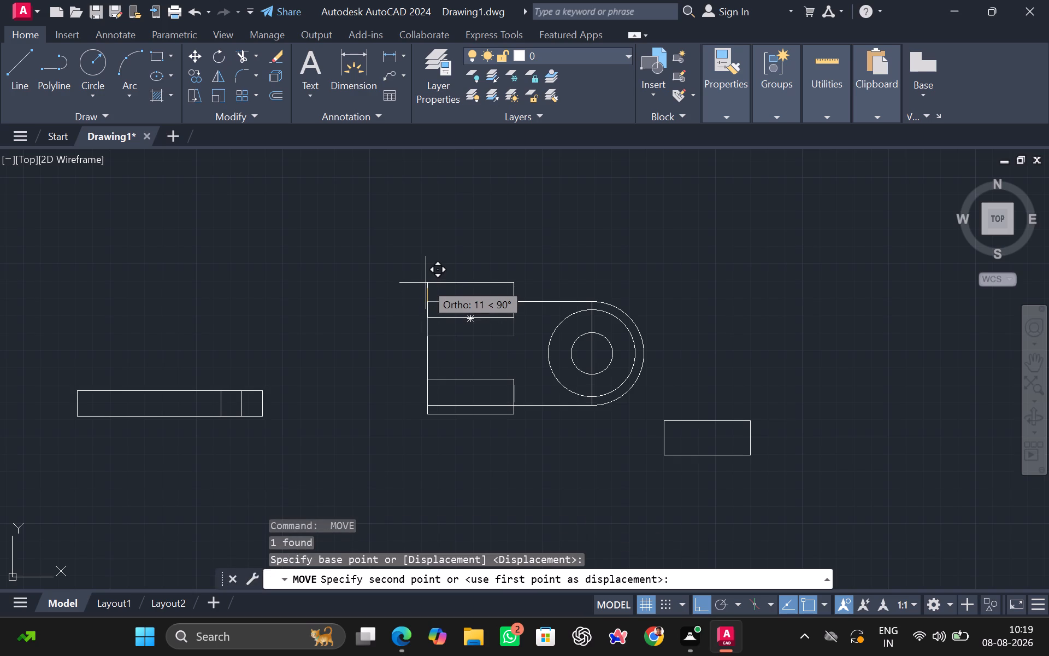
{"action": "key", "text": "5"}
{"action": "key", "text": "Return"}
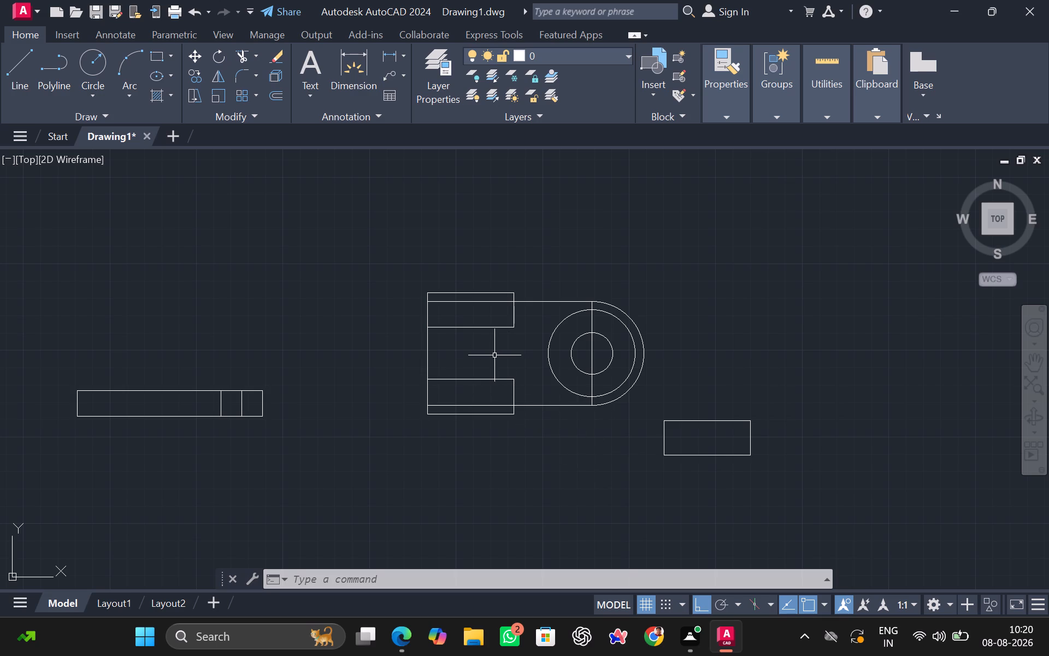
Delete the original small rectangle lying outside the round-ended outline.
{"action": "left_click", "coordinate": [765, 409]}
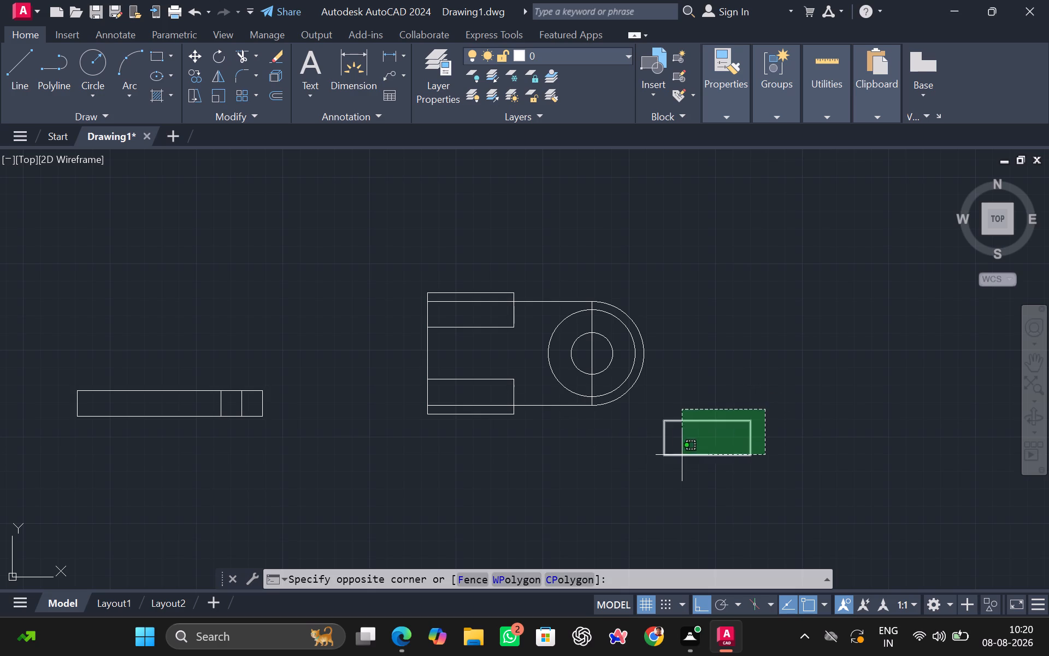
{"action": "left_click", "coordinate": [658, 464]}
{"action": "key", "text": "Delete"}
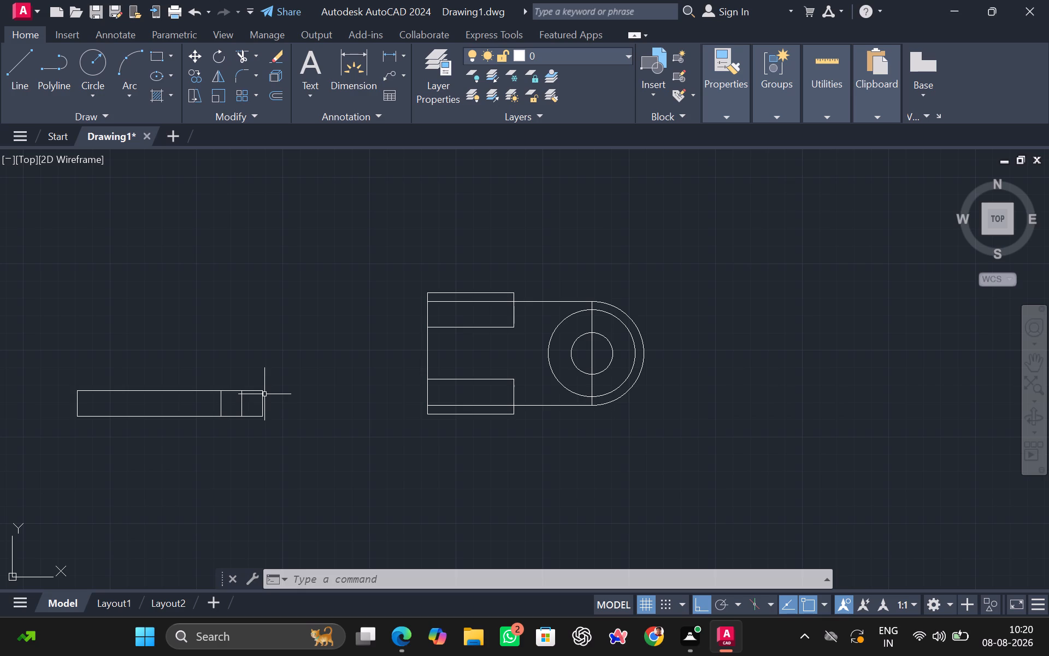
Draw a circle of diameter 50 in the empty area above the left part of the long narrow rectangle.
{"action": "type", "text": "CO"}
{"action": "key", "text": "BackSpace"}
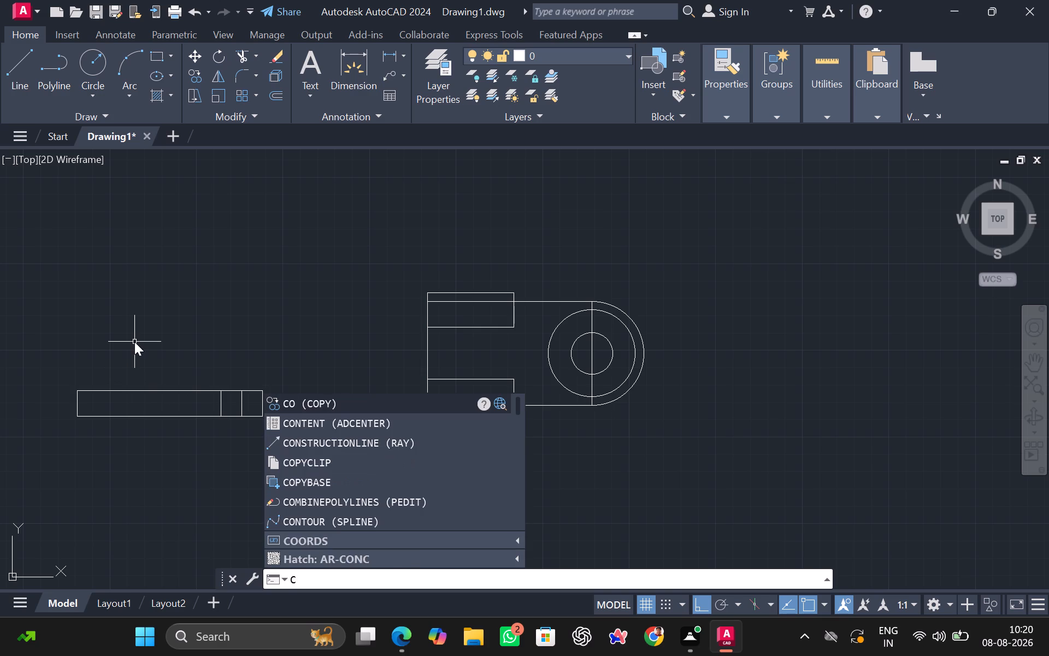
{"action": "key", "text": "Return"}
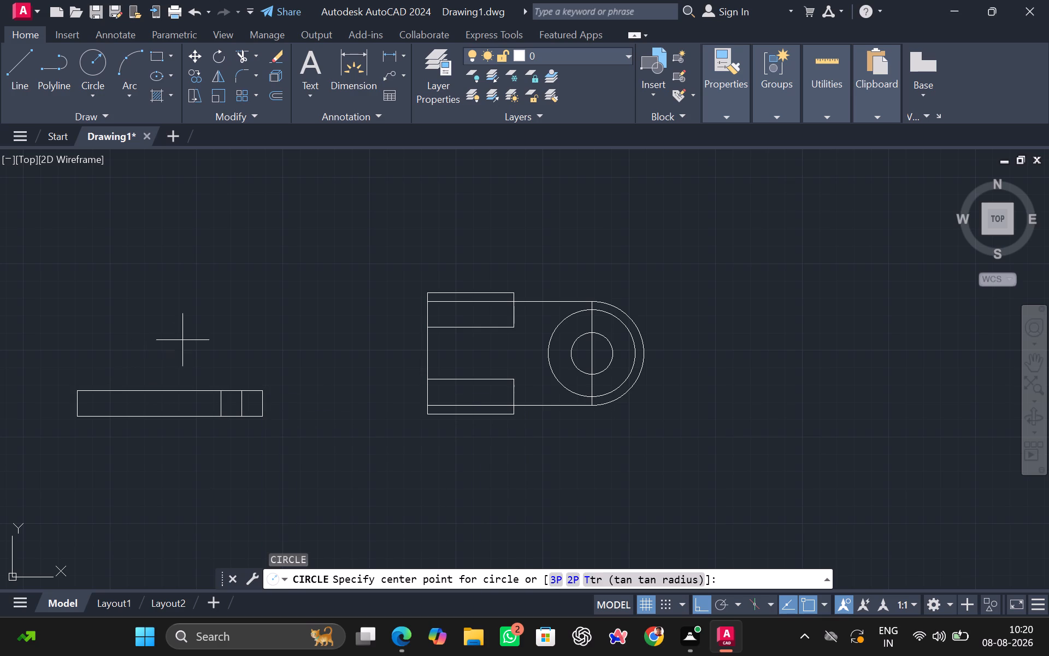
{"action": "left_click", "coordinate": [119, 327]}
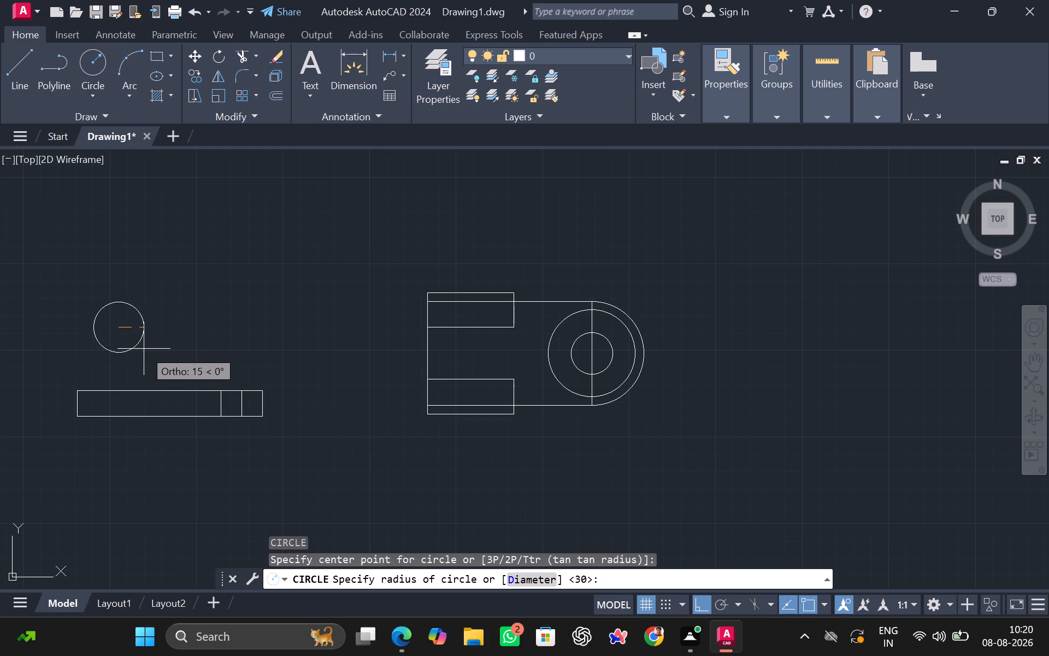
{"action": "key", "text": "d"}
{"action": "key", "text": "Return"}
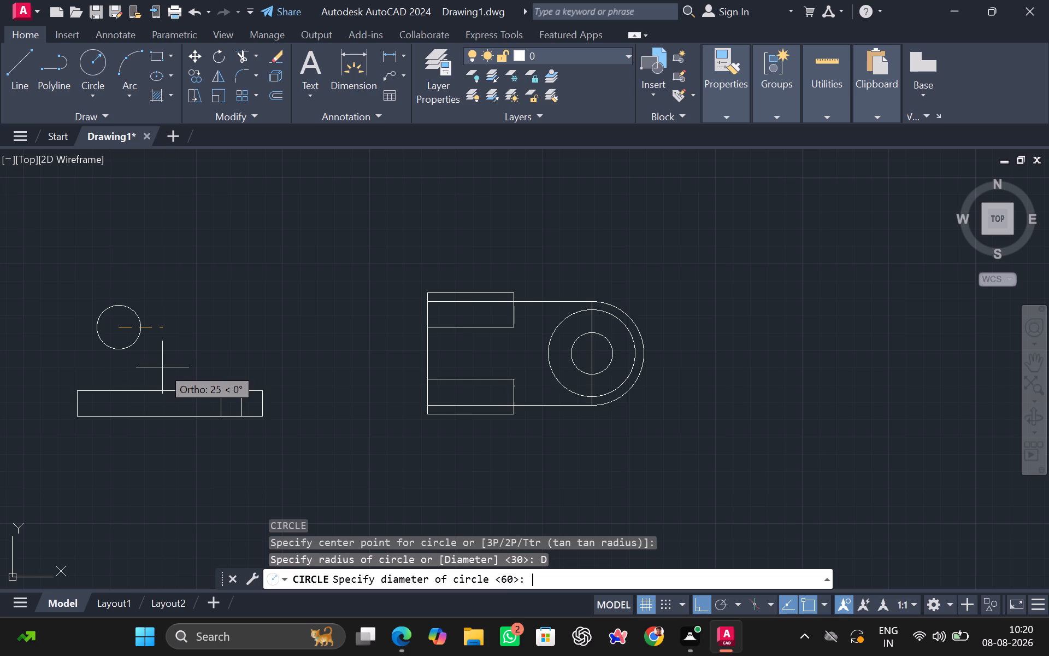
{"action": "type", "text": "50"}
{"action": "key", "text": "Return"}
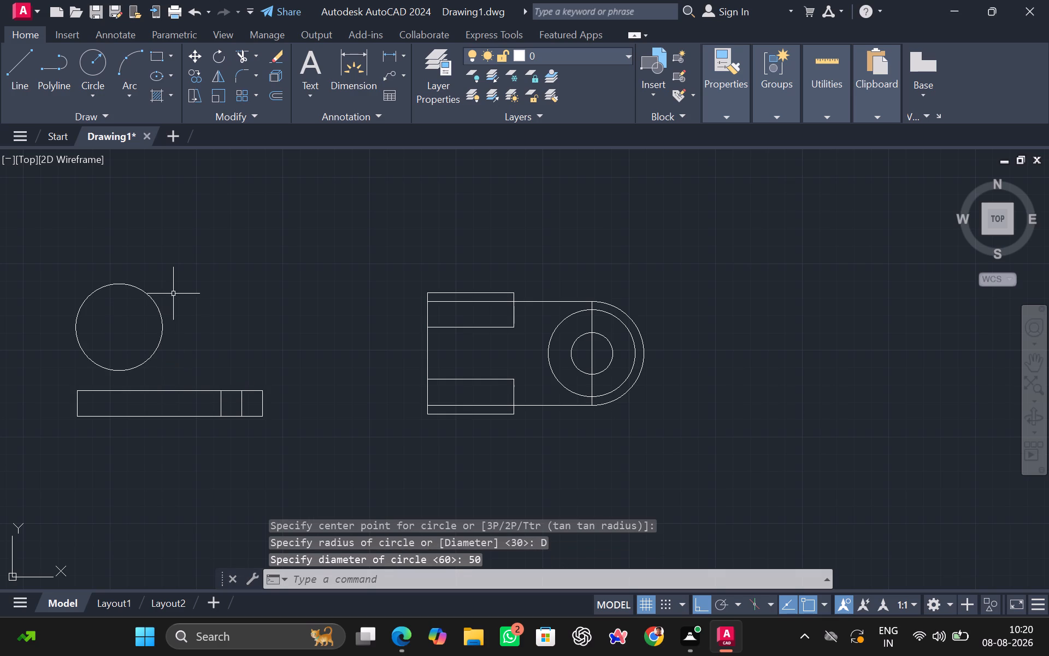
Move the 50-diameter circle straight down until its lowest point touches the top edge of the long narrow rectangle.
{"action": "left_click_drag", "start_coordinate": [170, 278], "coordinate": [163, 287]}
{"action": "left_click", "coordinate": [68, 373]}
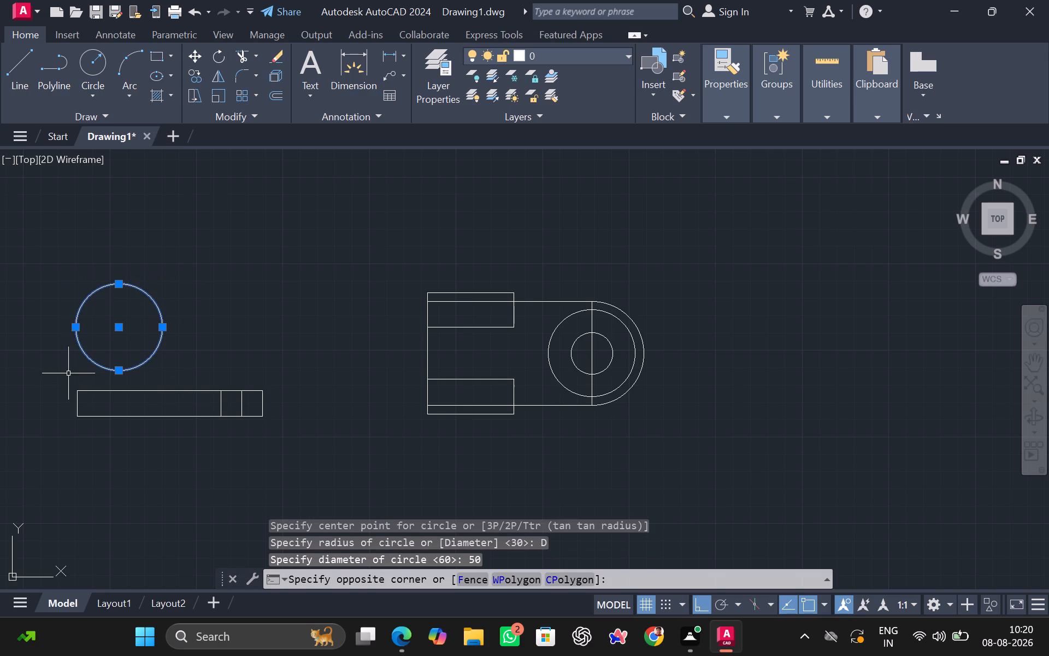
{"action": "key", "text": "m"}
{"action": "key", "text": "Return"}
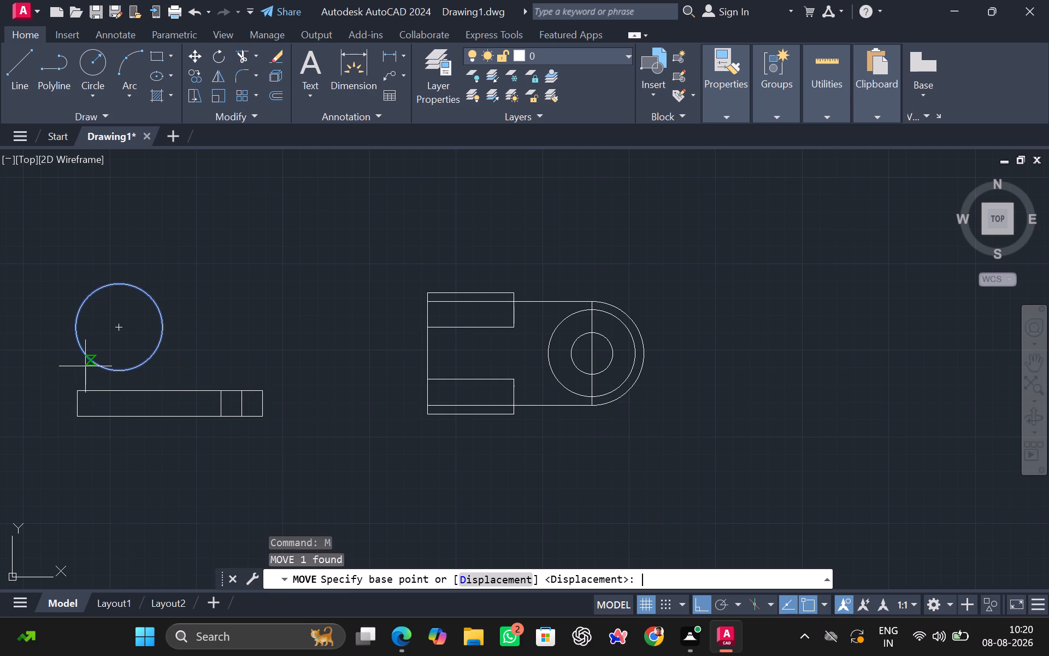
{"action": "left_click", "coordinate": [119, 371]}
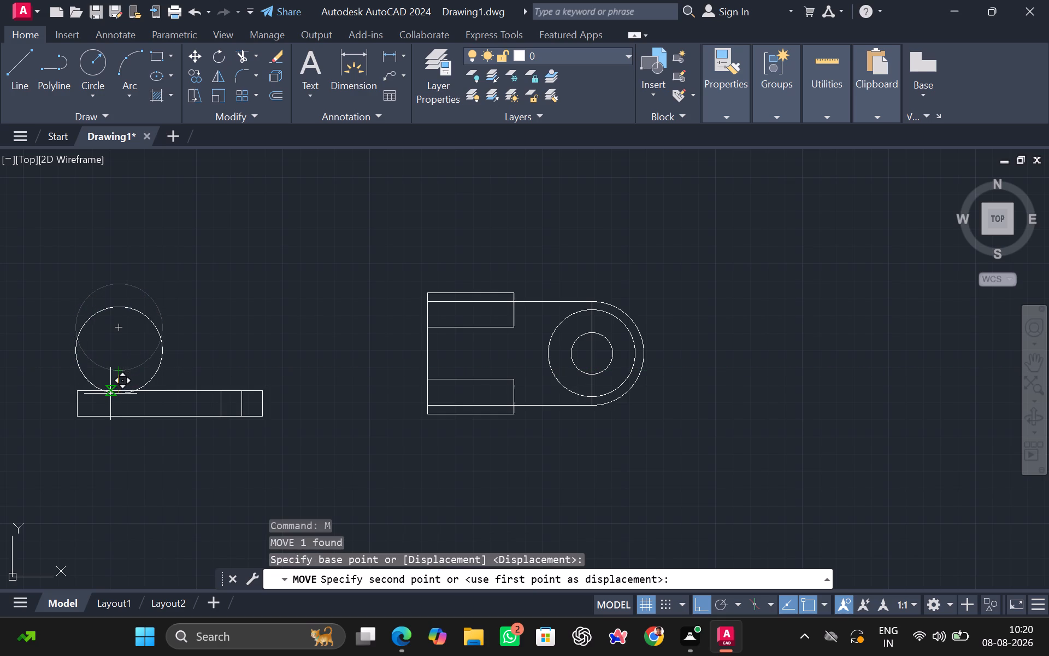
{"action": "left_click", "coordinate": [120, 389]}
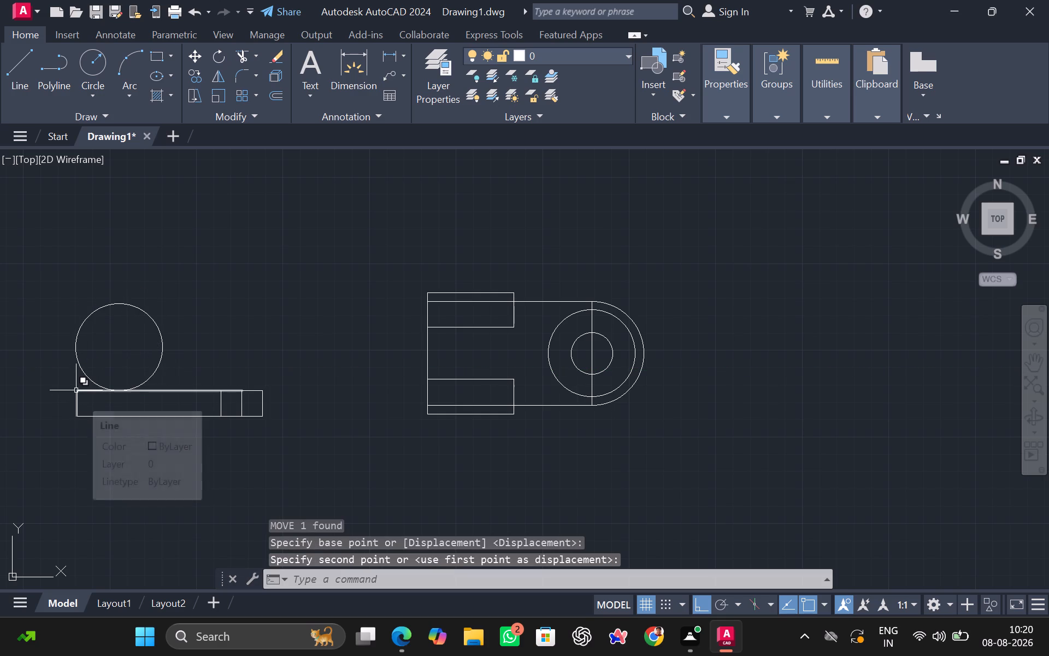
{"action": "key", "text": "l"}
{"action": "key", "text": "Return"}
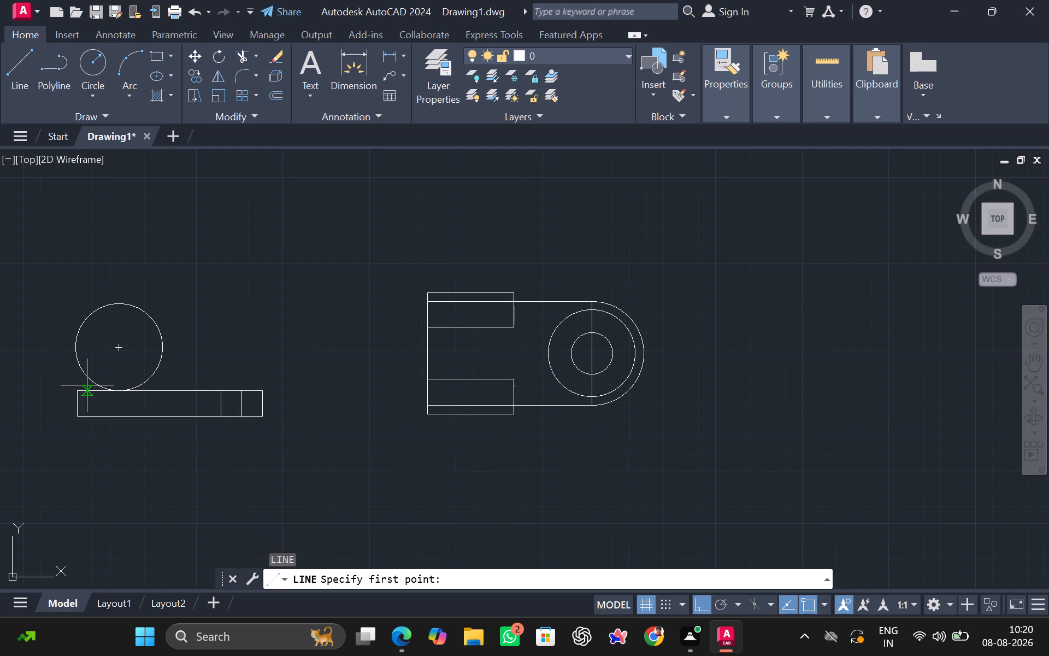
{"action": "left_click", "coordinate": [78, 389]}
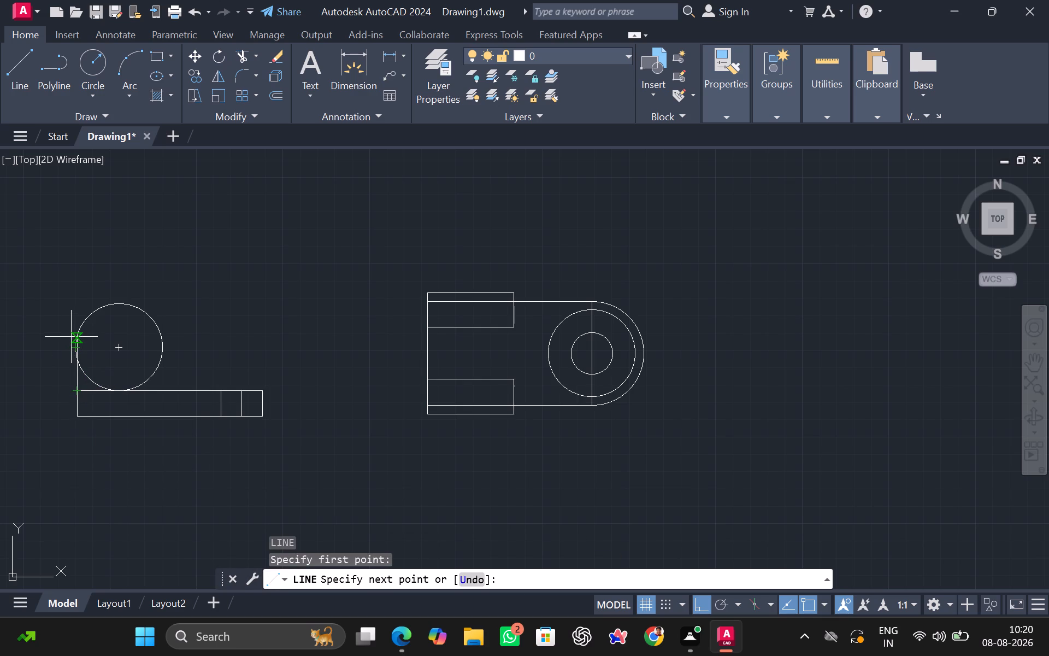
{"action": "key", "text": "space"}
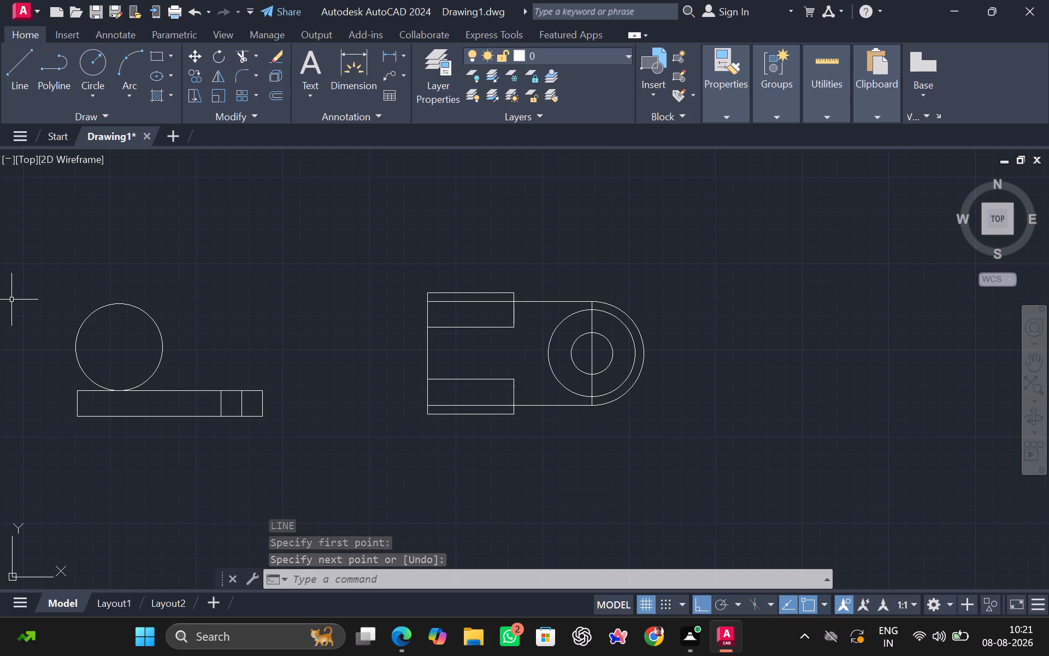
Move the circle by its left quadrant onto the long narrow rectangle's top-left corner, with Ortho off.
{"action": "left_click_drag", "start_coordinate": [169, 288], "coordinate": [158, 299]}
{"action": "left_click", "coordinate": [75, 339]}
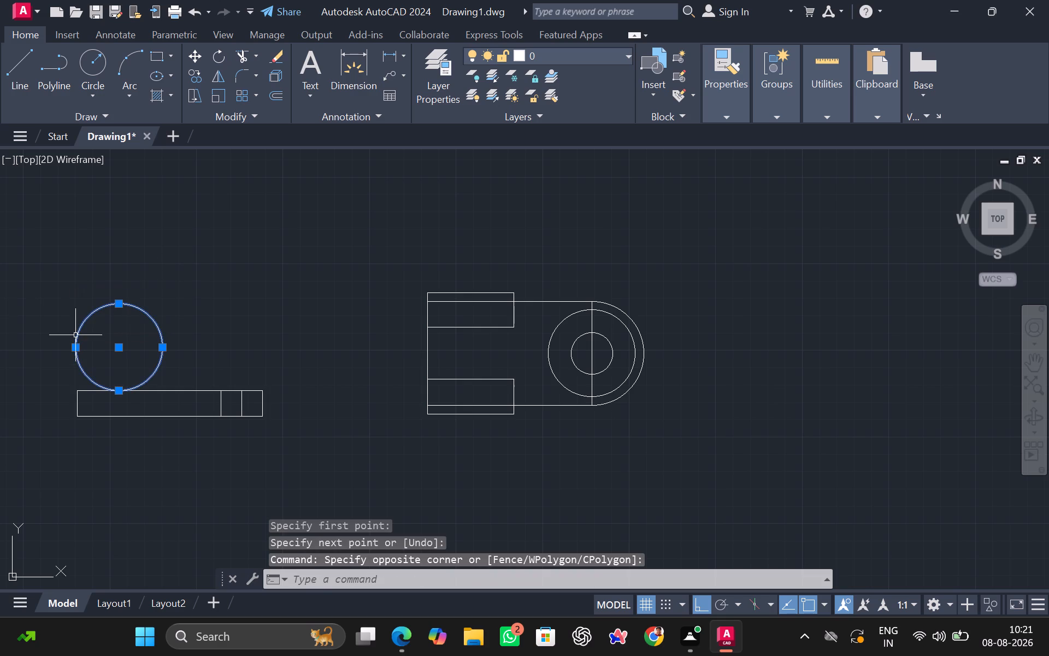
{"action": "key", "text": "m"}
{"action": "key", "text": "Return"}
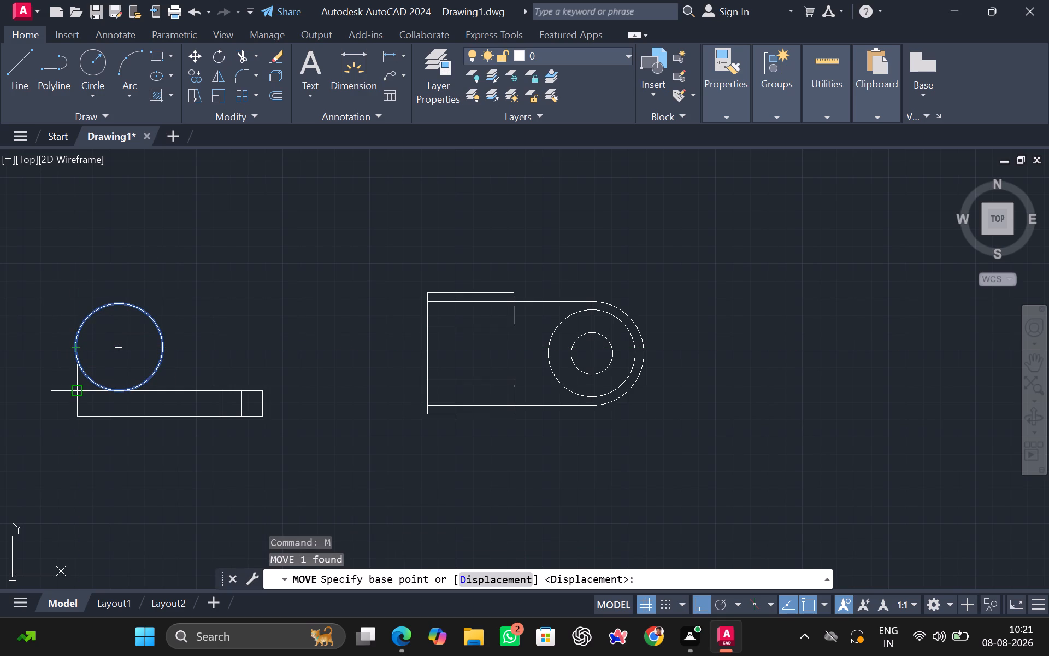
{"action": "left_click", "coordinate": [78, 346]}
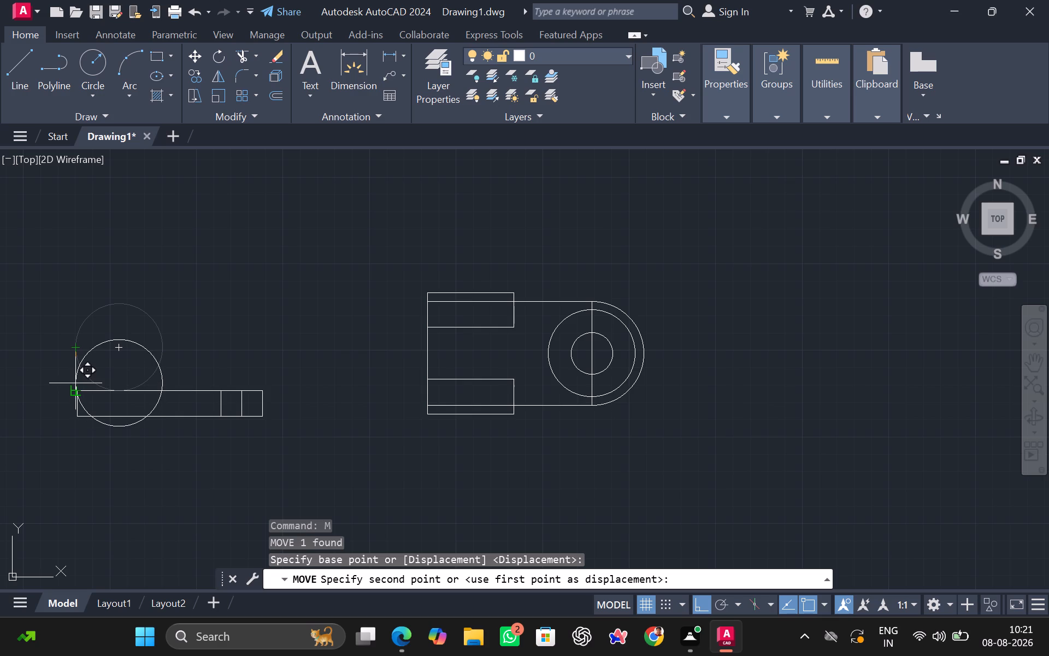
{"action": "key", "text": "F8"}
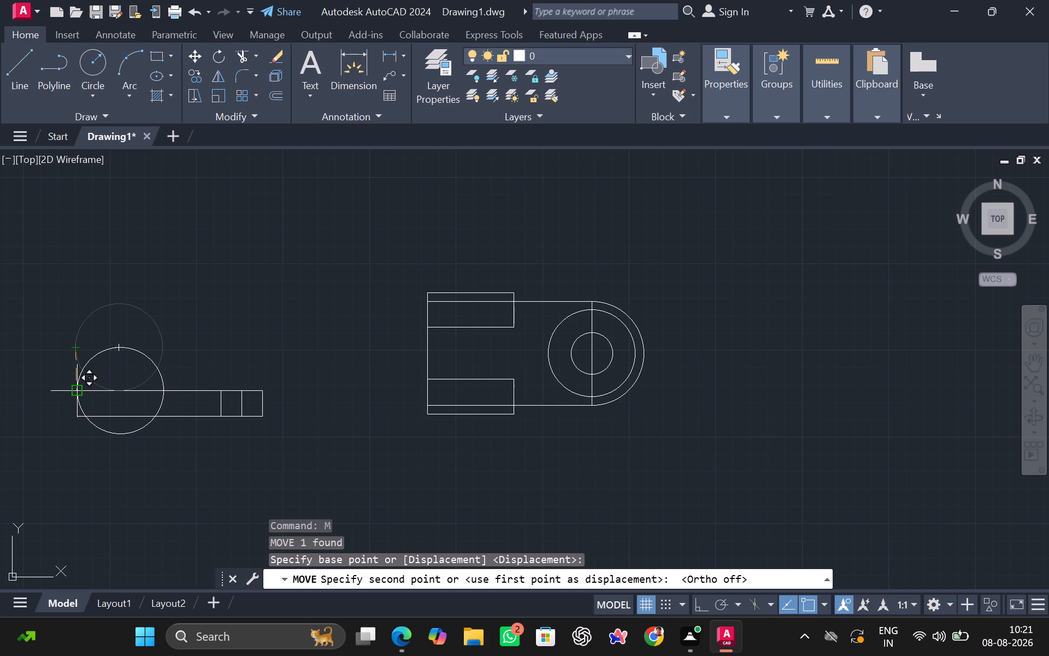
{"action": "scroll", "coordinate": [76, 390], "scroll_direction": "up", "scroll_amount": 3}
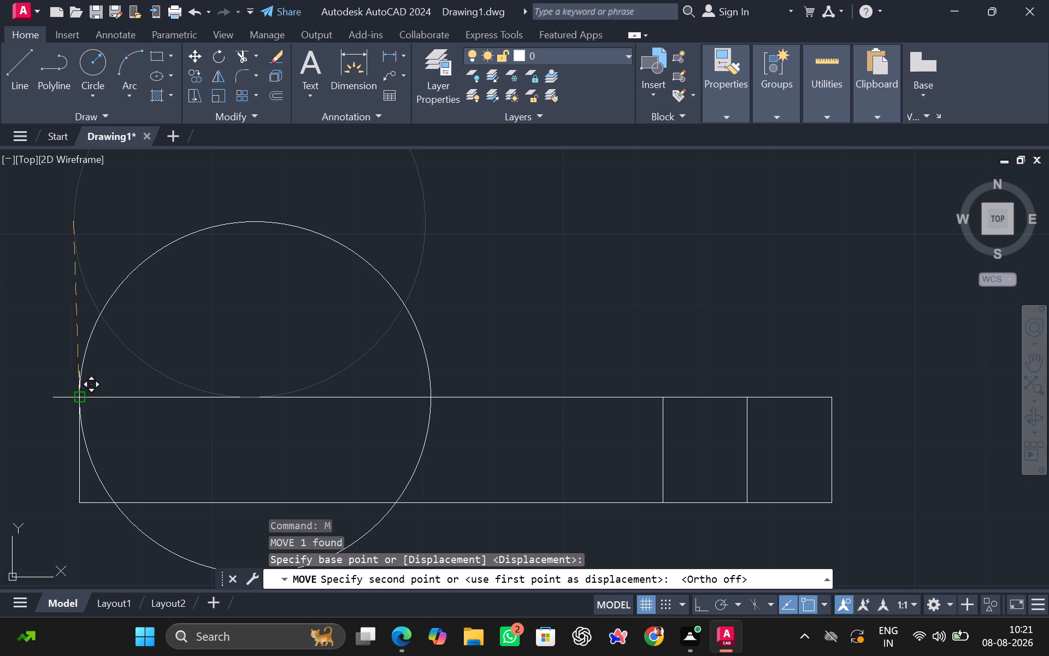
{"action": "left_click", "coordinate": [78, 394]}
Move the circle straight up with Ortho on, so its bottom quadrant sits on the long narrow rectangle's top edge.
{"action": "scroll", "coordinate": [151, 386], "scroll_direction": "down", "scroll_amount": 4}
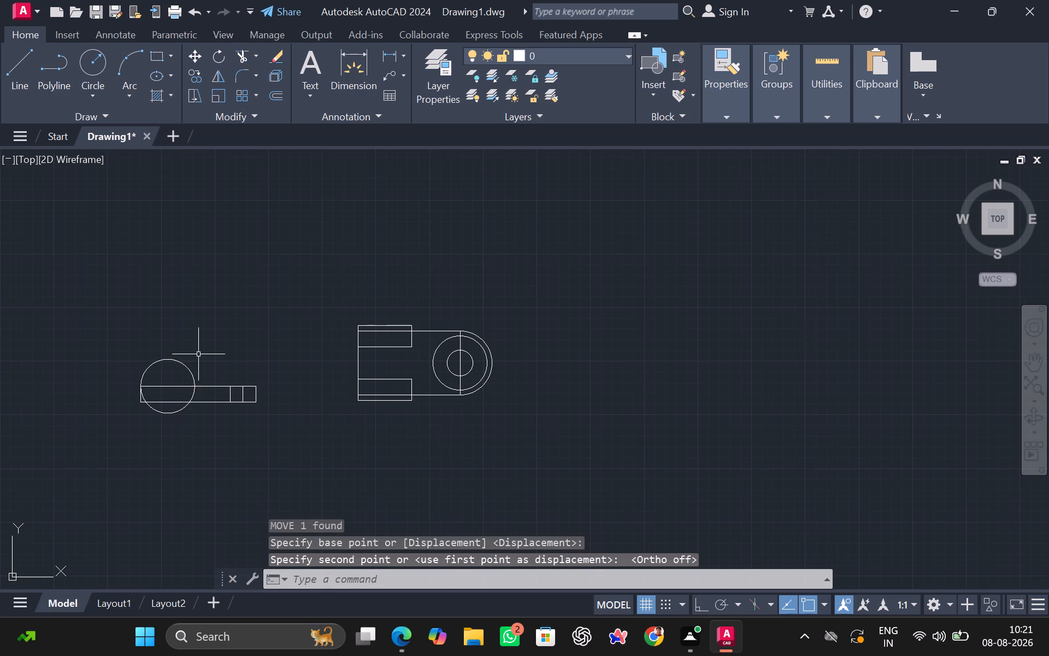
{"action": "left_click", "coordinate": [198, 354]}
{"action": "left_click", "coordinate": [142, 366]}
{"action": "key", "text": "m"}
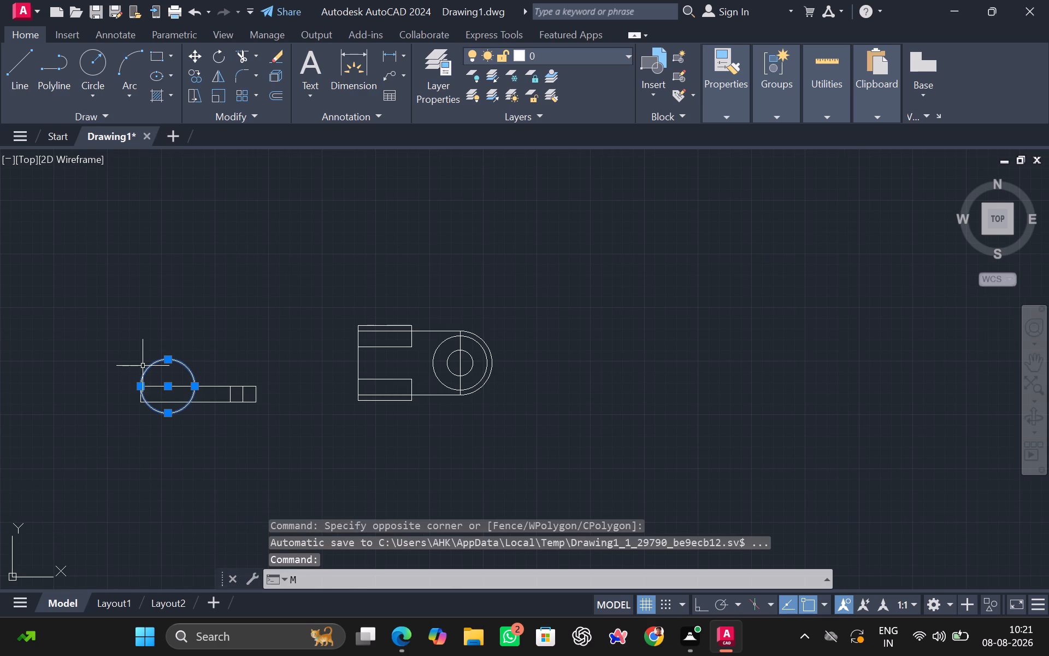
{"action": "key", "text": "Return"}
{"action": "key", "text": "F8"}
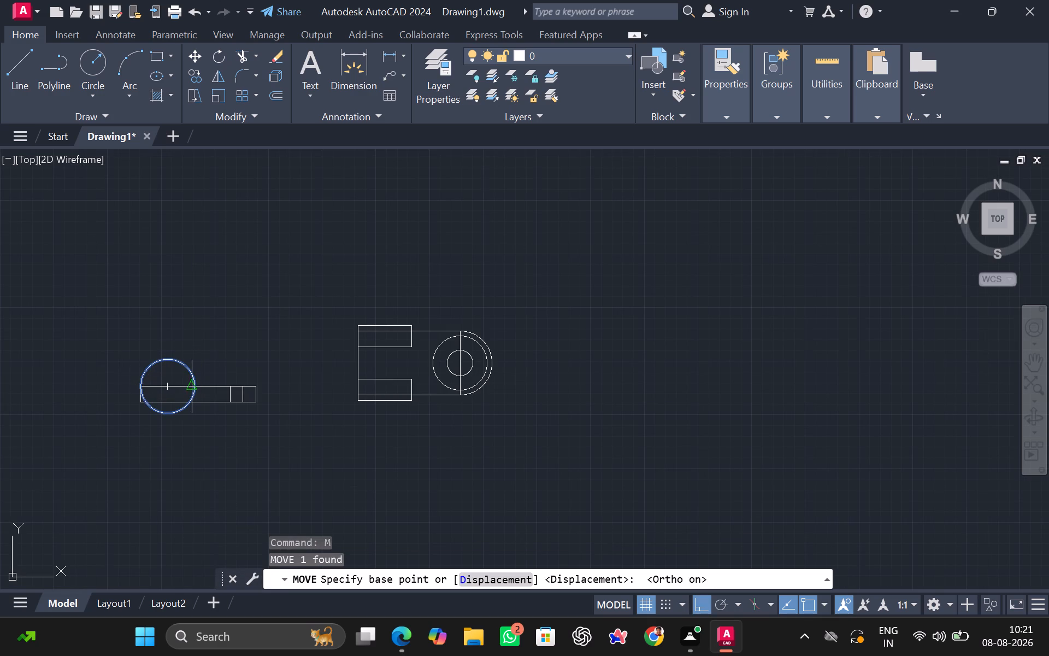
{"action": "left_click", "coordinate": [167, 412]}
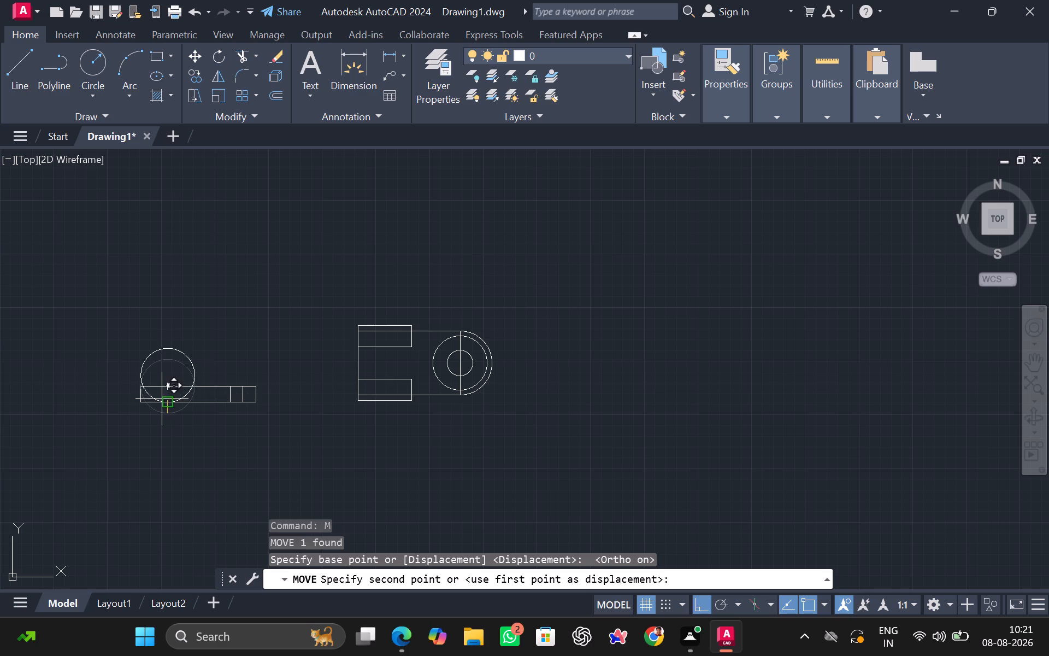
{"action": "scroll", "coordinate": [164, 387], "scroll_direction": "up", "scroll_amount": 3}
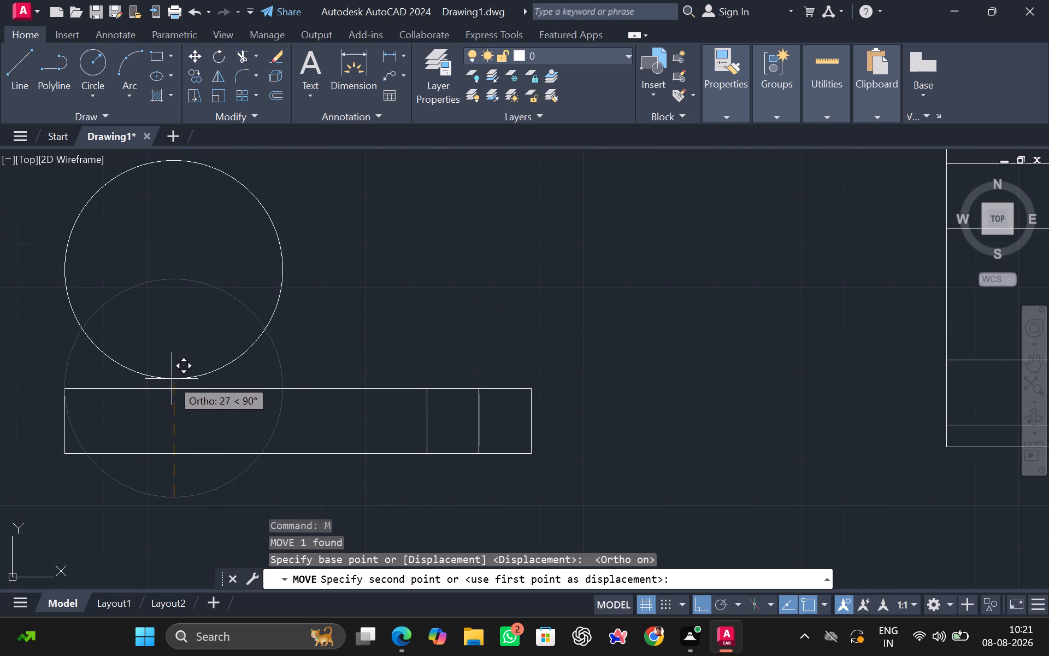
{"action": "left_click", "coordinate": [173, 387]}
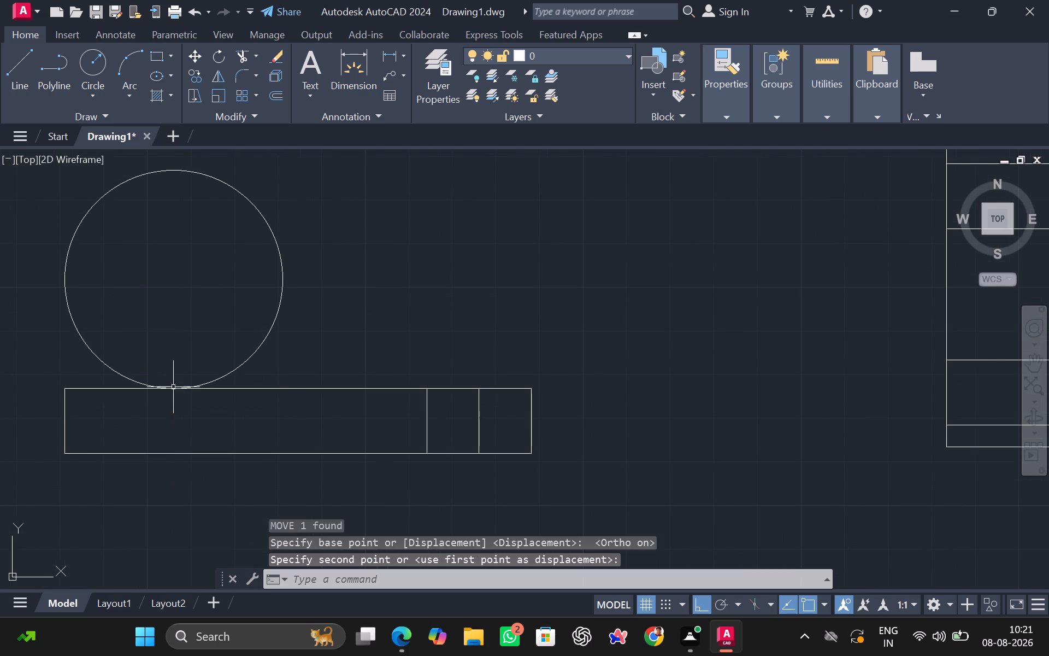
Draw a circle of diameter 20 concentric with the circle resting on the long narrow rectangle.
{"action": "scroll", "coordinate": [185, 389], "scroll_direction": "down", "scroll_amount": 2}
{"action": "scroll", "coordinate": [181, 435], "scroll_direction": "up", "scroll_amount": 1}
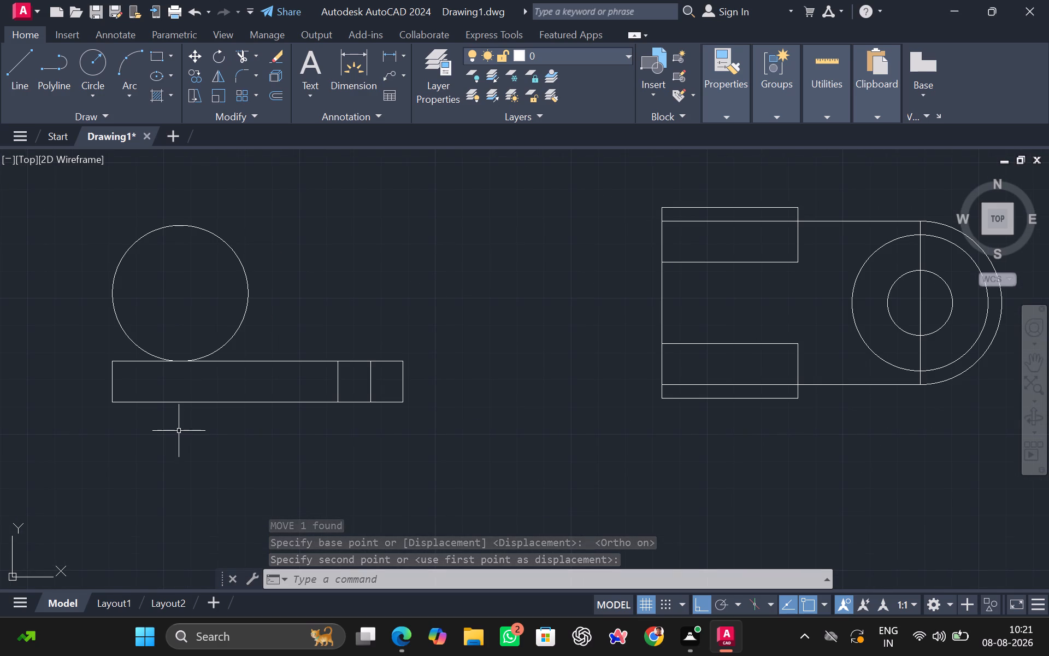
{"action": "key", "text": "c"}
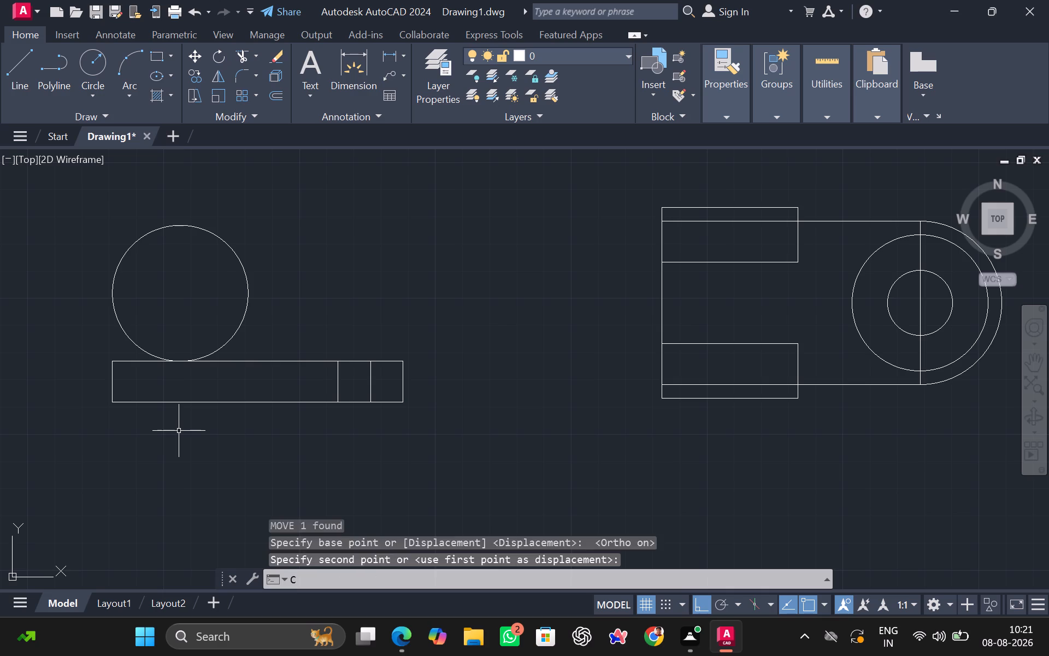
{"action": "key", "text": "Return"}
{"action": "left_click", "coordinate": [184, 294]}
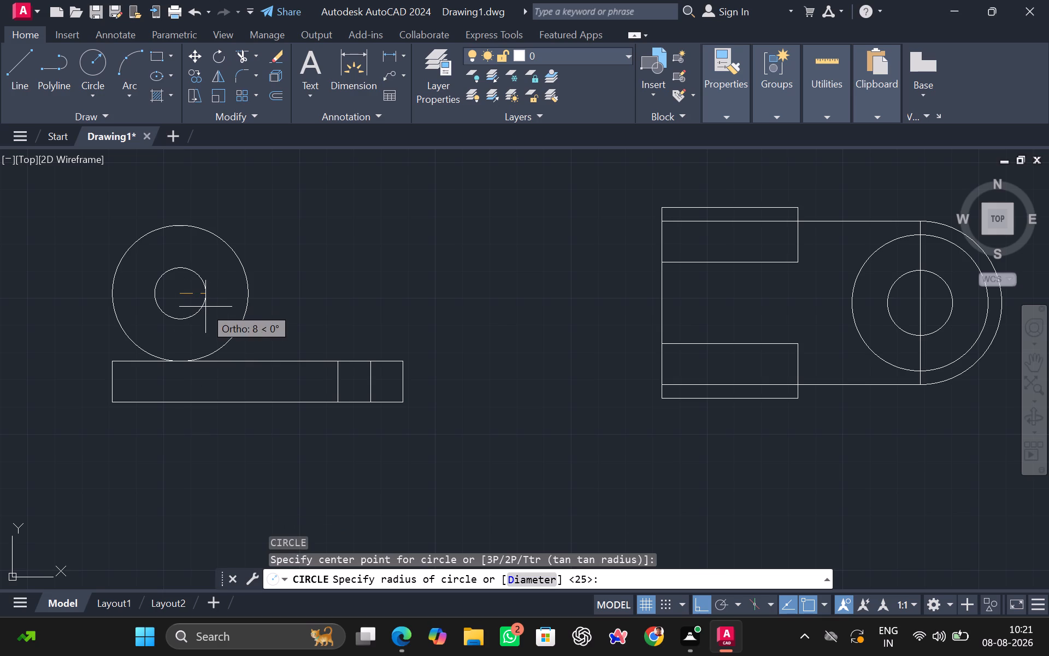
{"action": "key", "text": "d"}
{"action": "key", "text": "Return"}
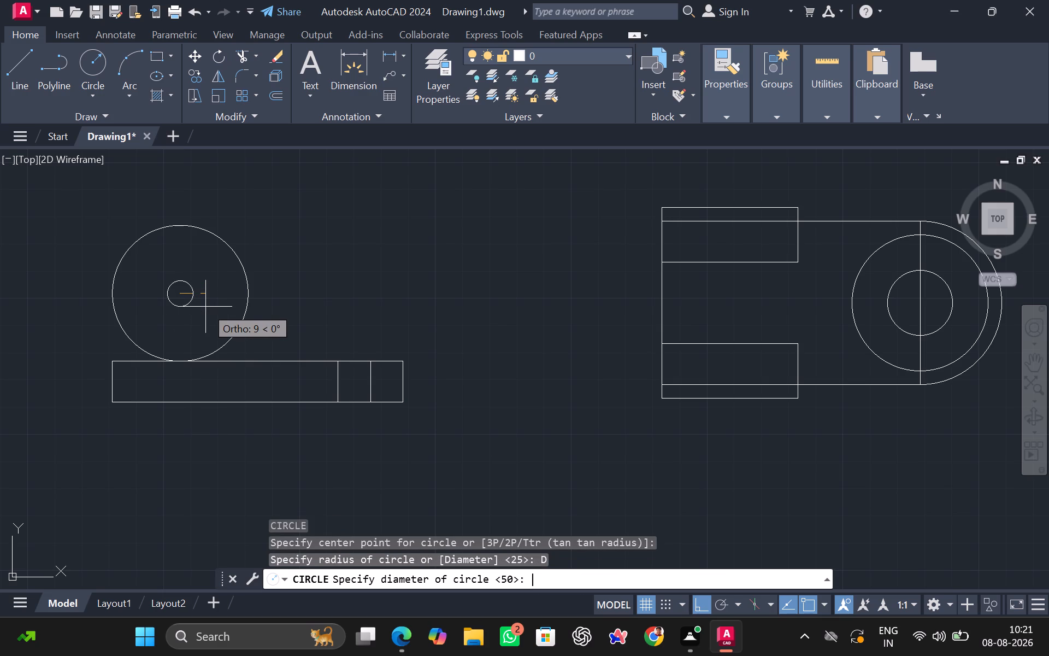
{"action": "type", "text": "20"}
{"action": "key", "text": "Return"}
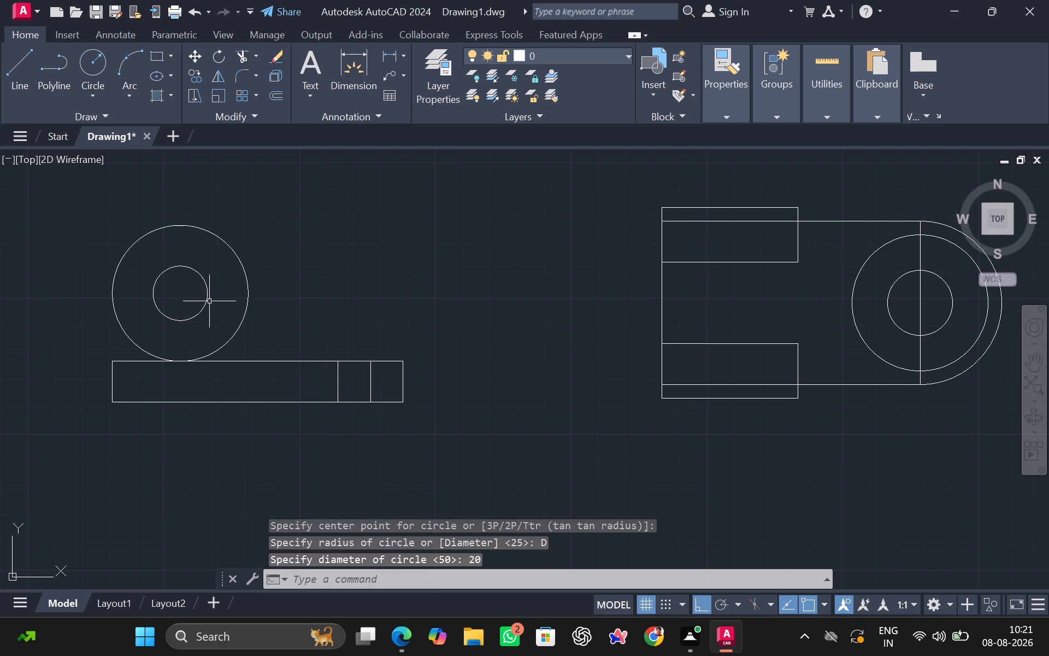
Draw a vertical line from the long narrow rectangle's top-left corner up to the left side of the large circle.
{"action": "key", "text": "l"}
{"action": "key", "text": "Return"}
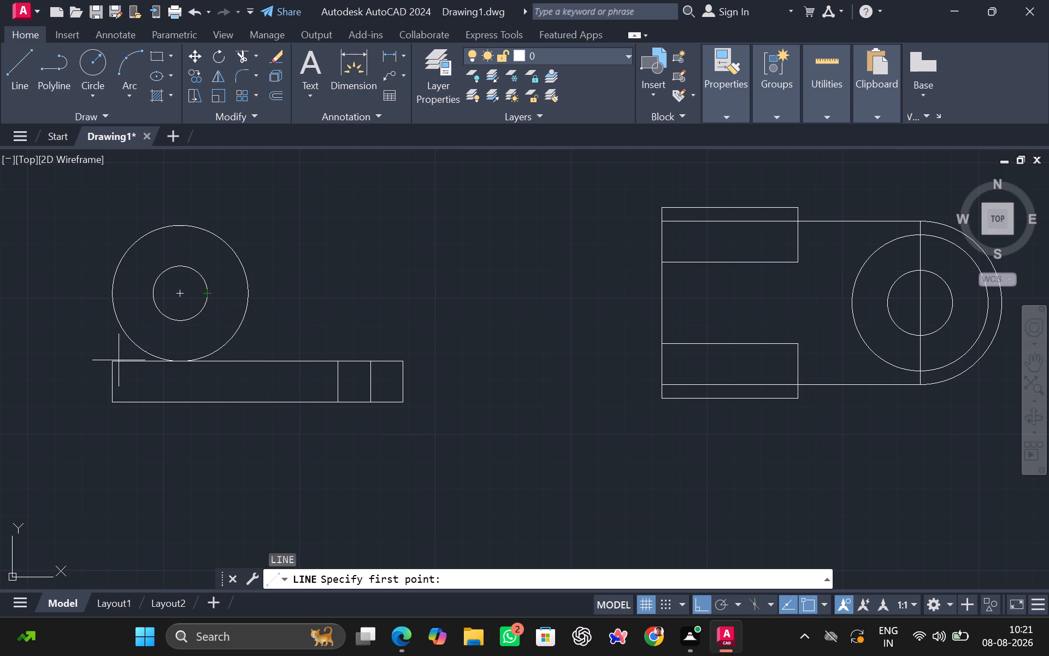
{"action": "left_click", "coordinate": [113, 363]}
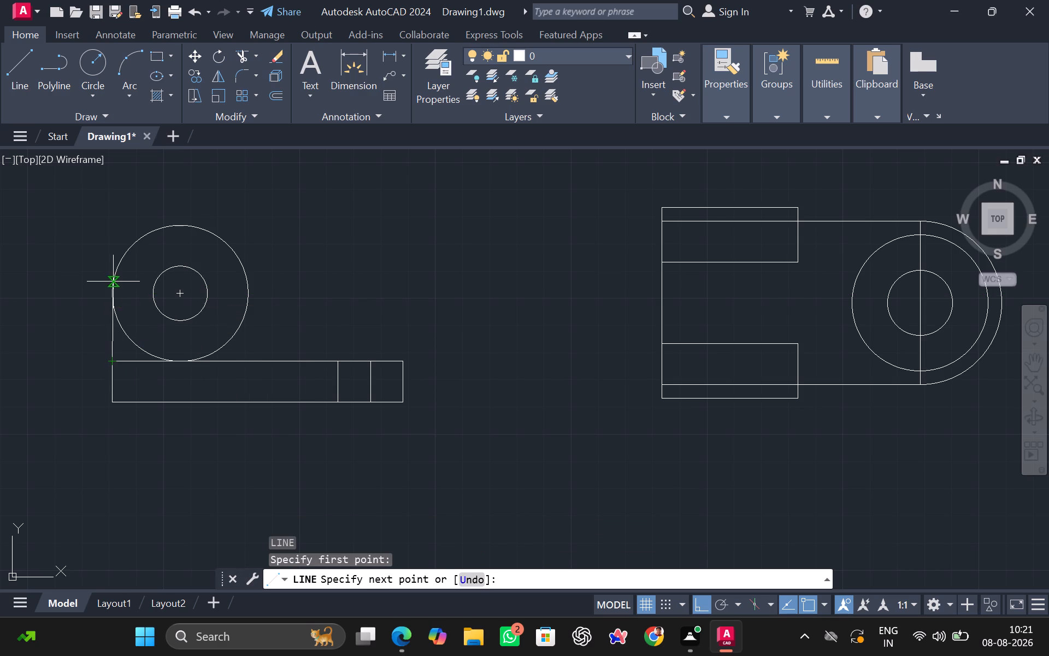
{"action": "left_click", "coordinate": [114, 296]}
{"action": "key", "text": "space"}
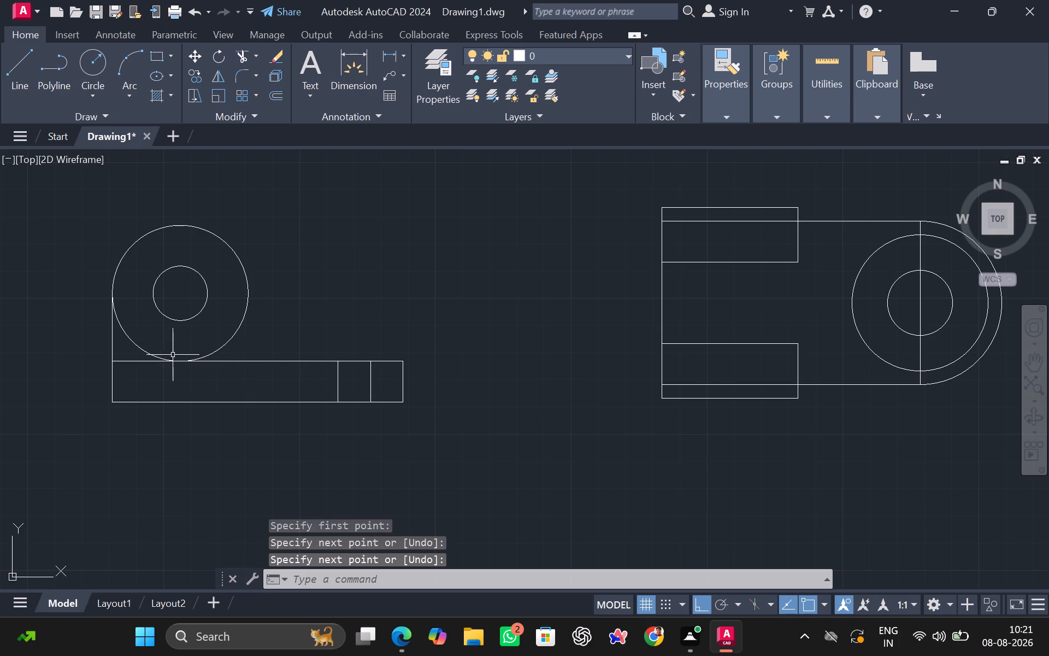
Add a horizontal linear dimension from the concentric circles' centre to the outer arc's rightmost point, placed below the round-ended outline.
{"action": "scroll", "coordinate": [222, 369], "scroll_direction": "down", "scroll_amount": 1}
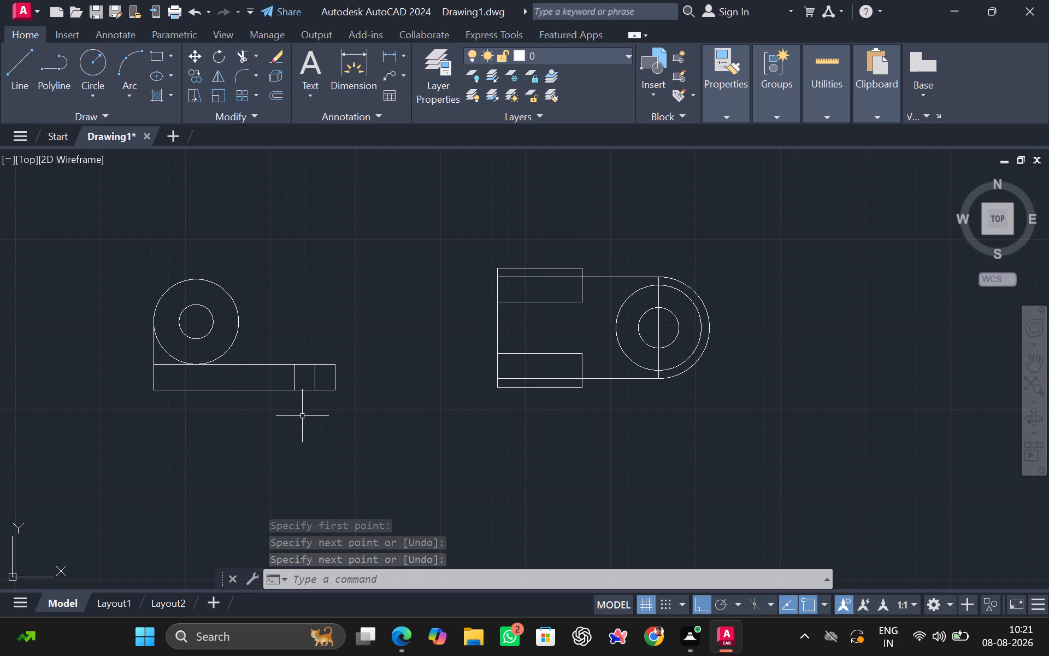
{"action": "middle_click_drag", "start_coordinate": [403, 434], "coordinate": [334, 427]}
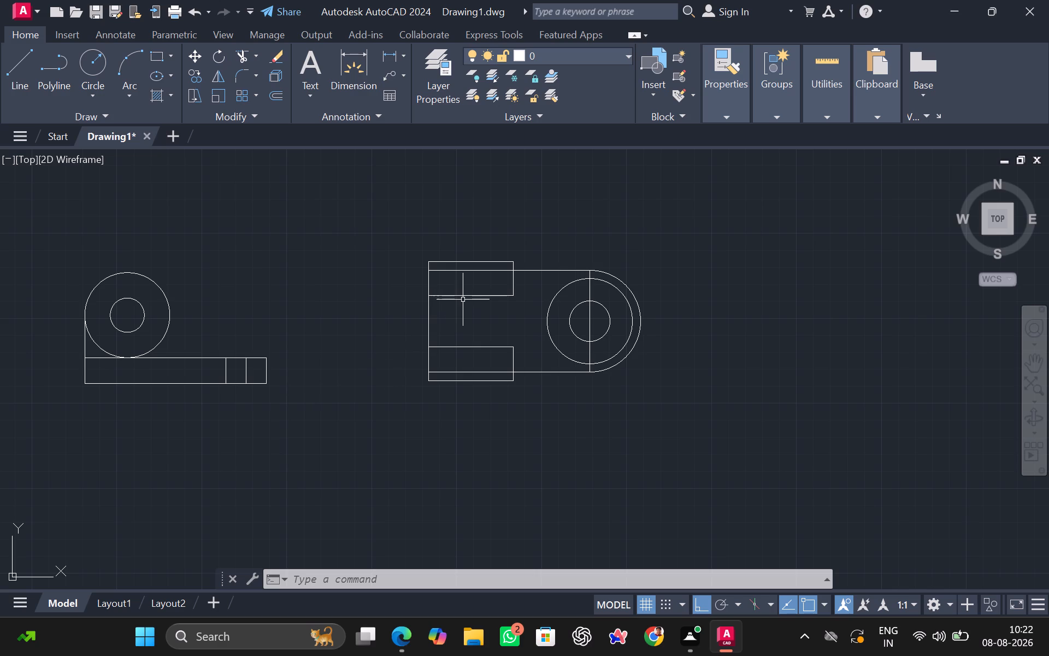
{"action": "left_click", "coordinate": [390, 54]}
{"action": "scroll", "coordinate": [599, 344], "scroll_direction": "up", "scroll_amount": 2}
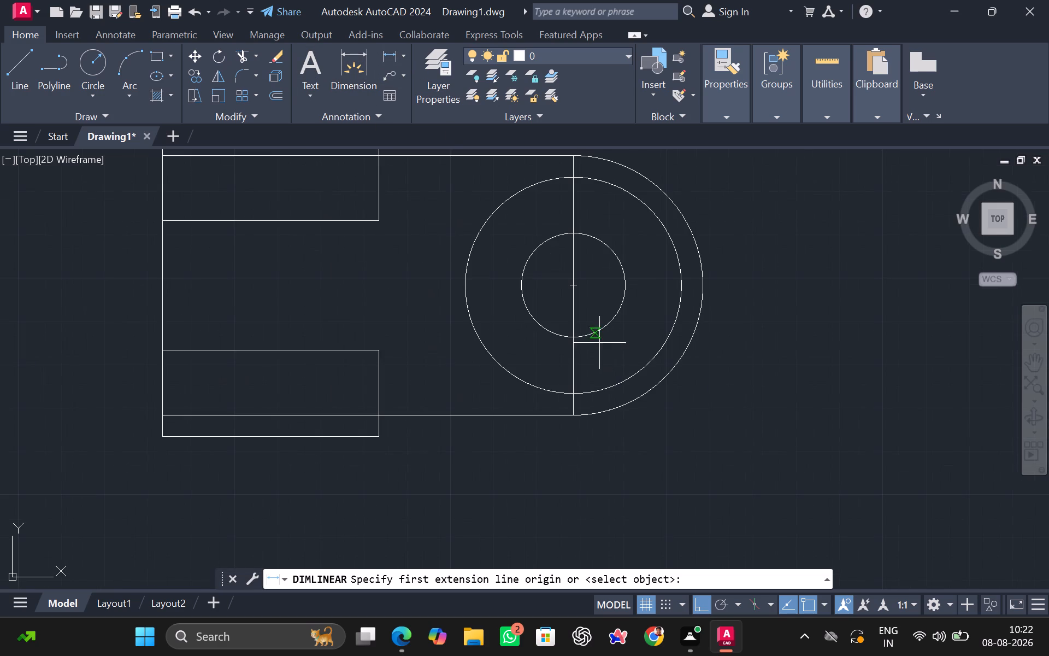
{"action": "left_click", "coordinate": [575, 284]}
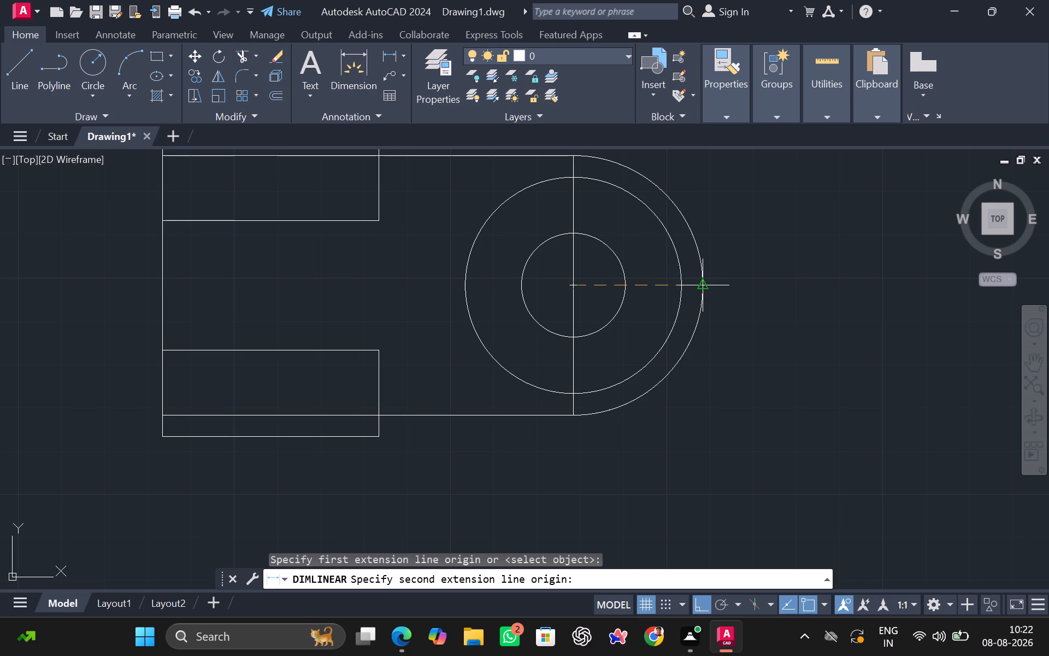
{"action": "left_click", "coordinate": [706, 288]}
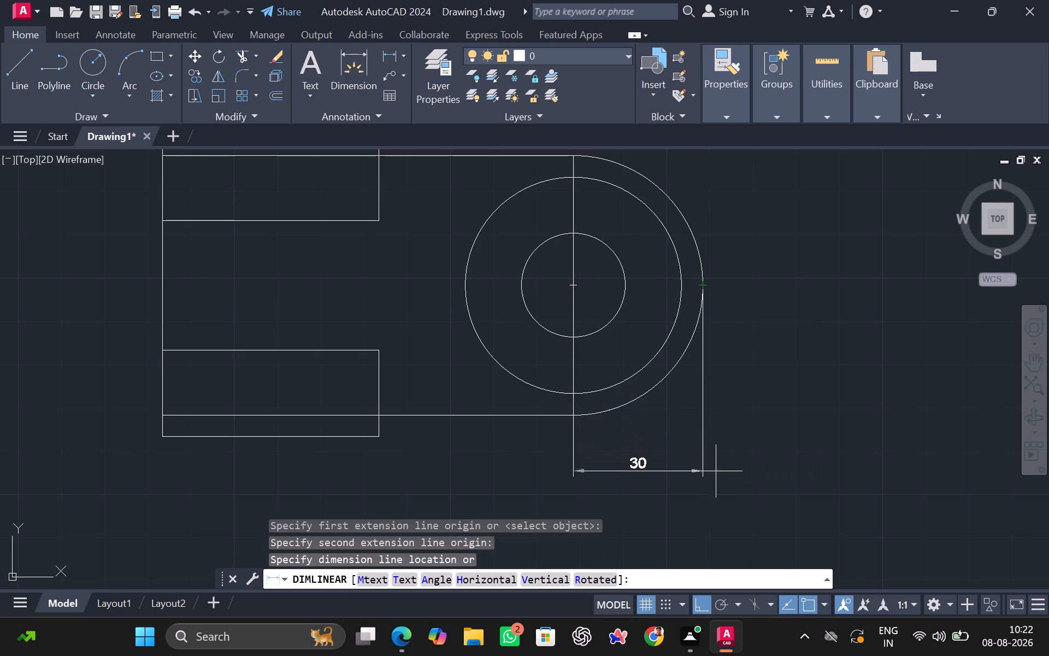
{"action": "left_click", "coordinate": [717, 478]}
Draw a vertical line matching the long narrow rectangle's height, tracked 30 units right of the inner vertical line nearest its right end.
{"action": "scroll", "coordinate": [441, 447], "scroll_direction": "down", "scroll_amount": 2}
{"action": "middle_click_drag", "start_coordinate": [374, 482], "coordinate": [476, 454]}
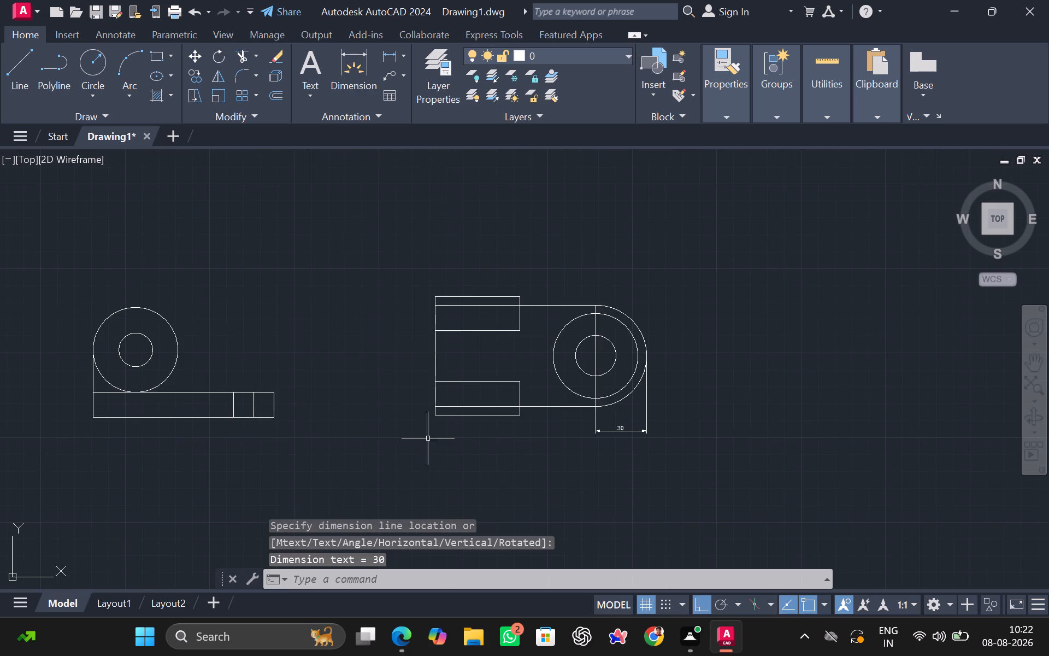
{"action": "scroll", "coordinate": [294, 420], "scroll_direction": "up", "scroll_amount": 2}
{"action": "scroll", "coordinate": [293, 414], "scroll_direction": "down", "scroll_amount": 2}
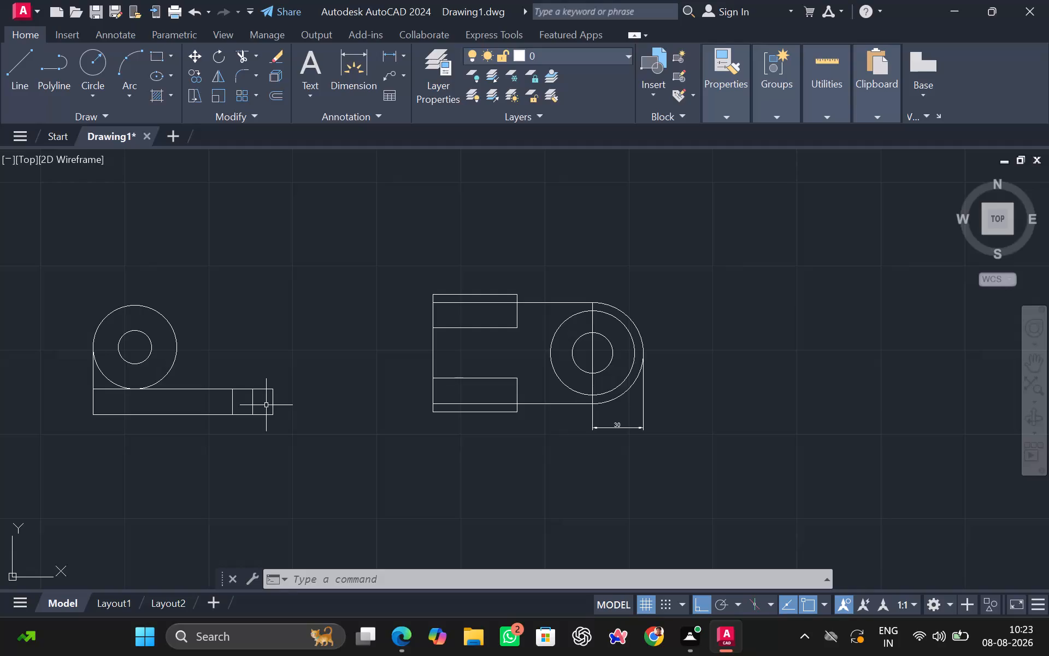
{"action": "key", "text": "l"}
{"action": "key", "text": "Return"}
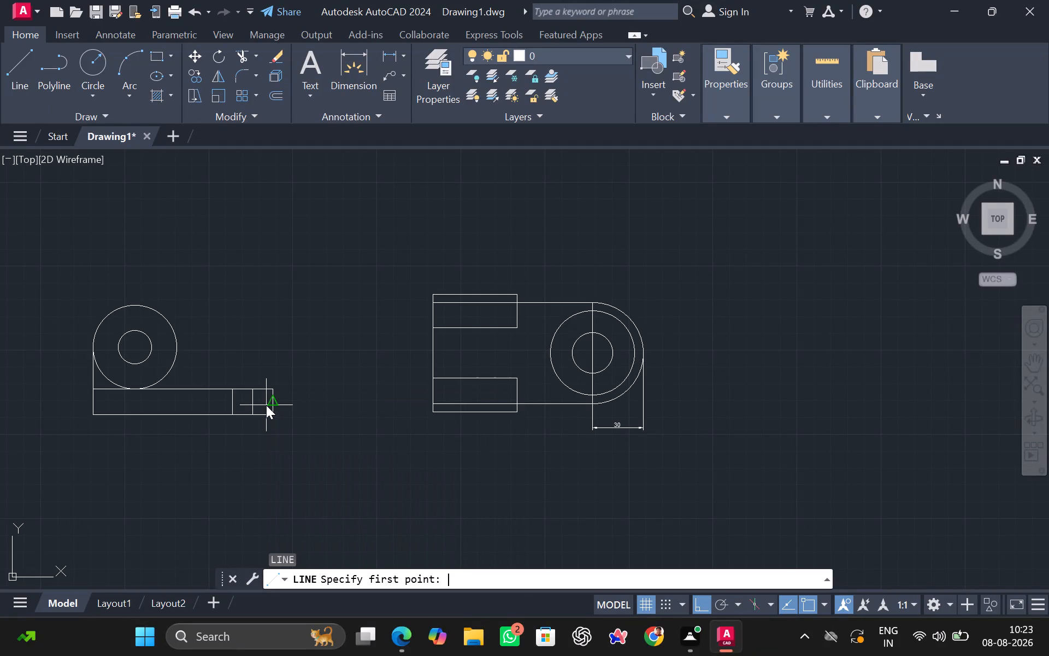
{"action": "type", "text": "TK"}
{"action": "key", "text": "Return"}
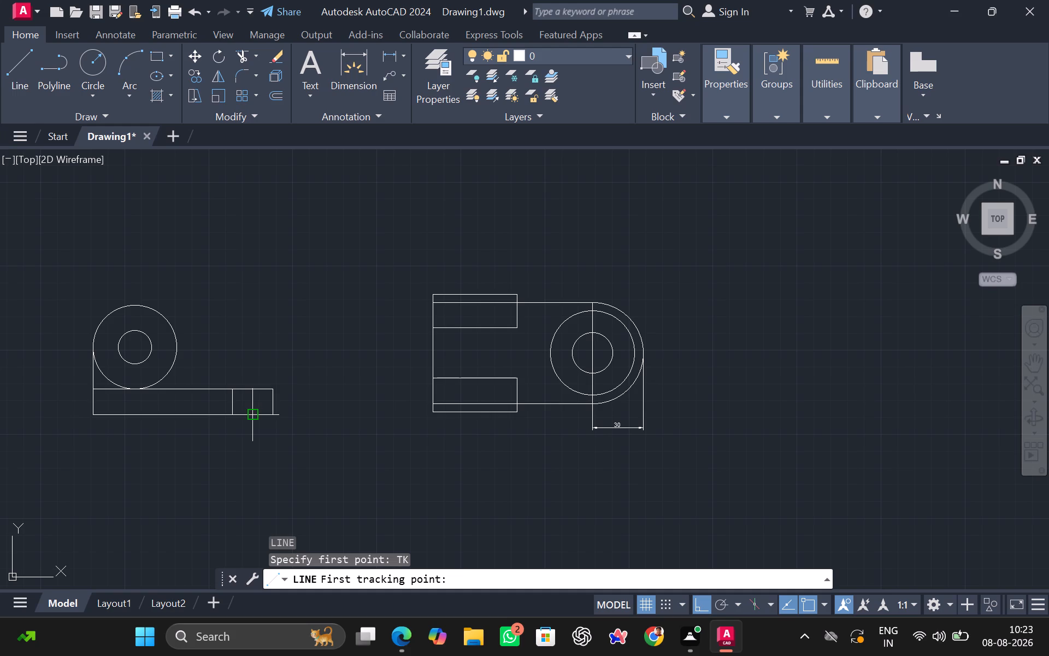
{"action": "left_click", "coordinate": [254, 415]}
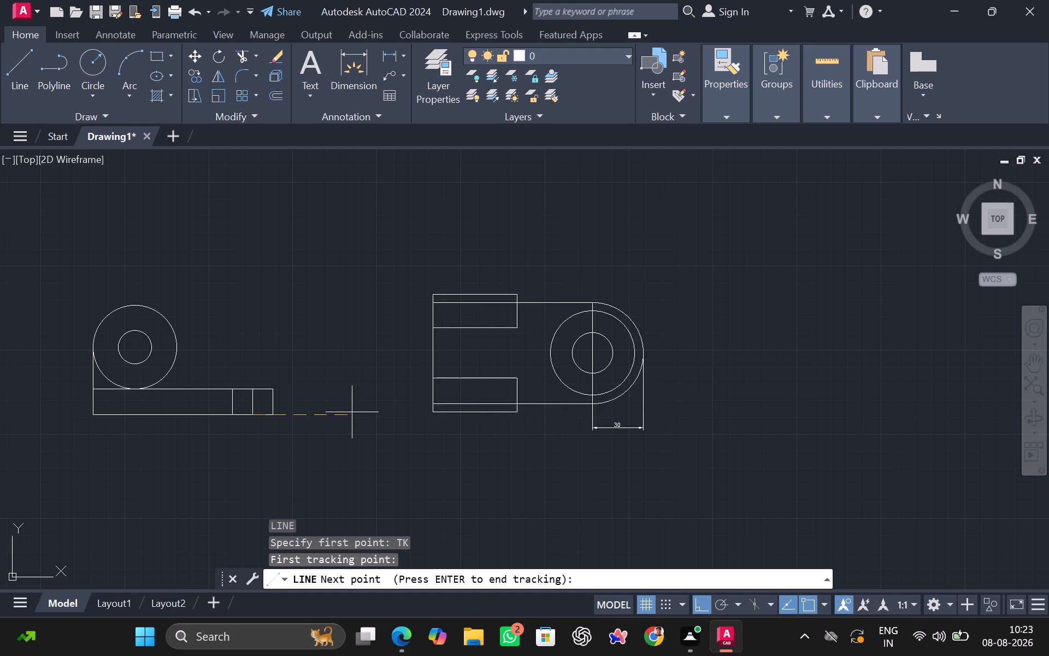
{"action": "key", "text": "3"}
{"action": "key", "text": "0"}
{"action": "key", "text": "Return"}
{"action": "key", "text": "Return"}
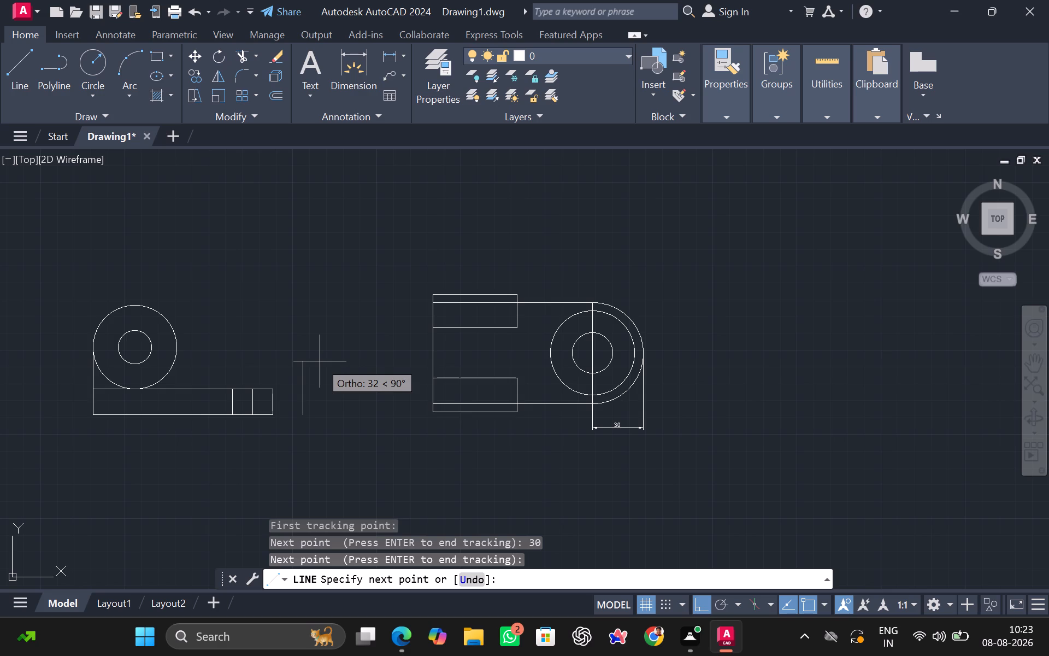
{"action": "left_click", "coordinate": [302, 389]}
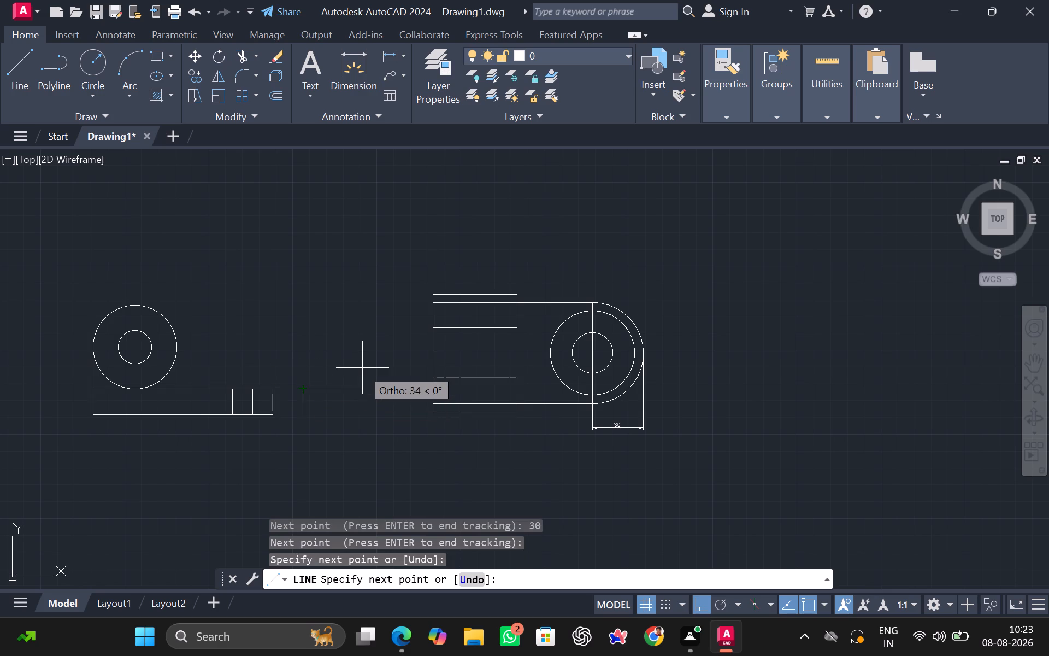
{"action": "key", "text": "space"}
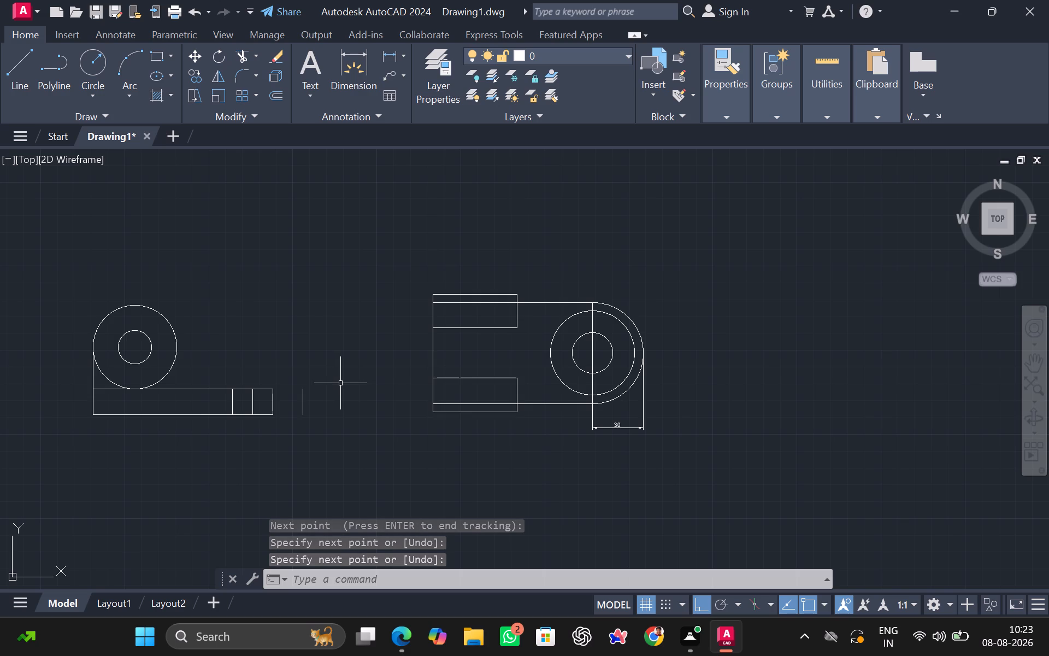
Draw two horizontal lines extending the long narrow rectangle's bottom and top edges to the separate vertical line.
{"action": "key", "text": "l"}
{"action": "key", "text": "Return"}
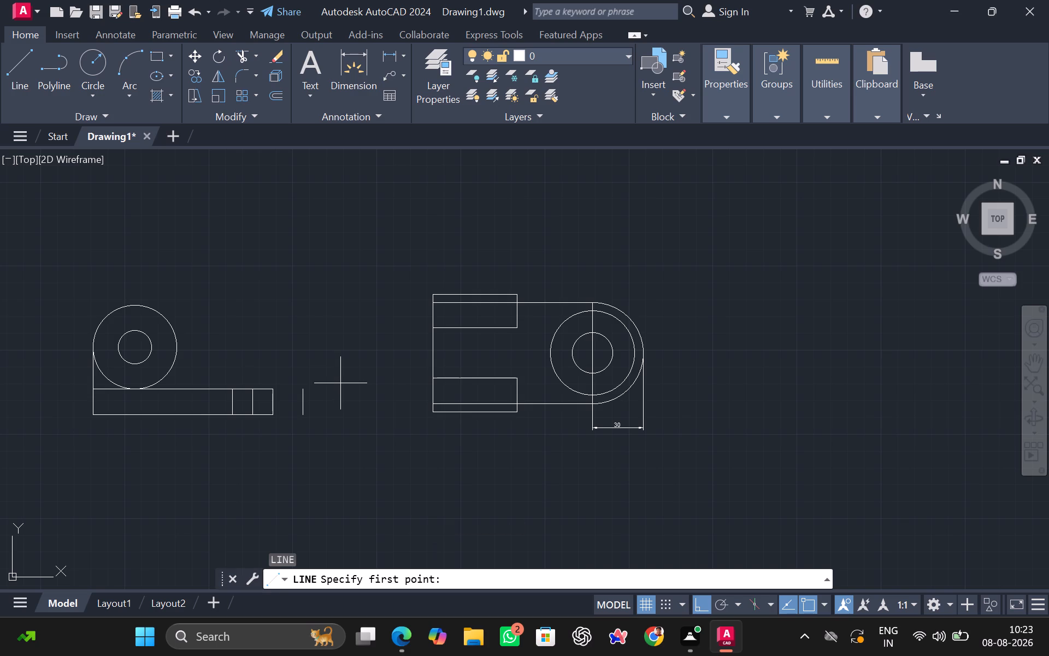
{"action": "left_click_drag", "start_coordinate": [275, 411], "coordinate": [281, 412]}
{"action": "left_click", "coordinate": [308, 413]}
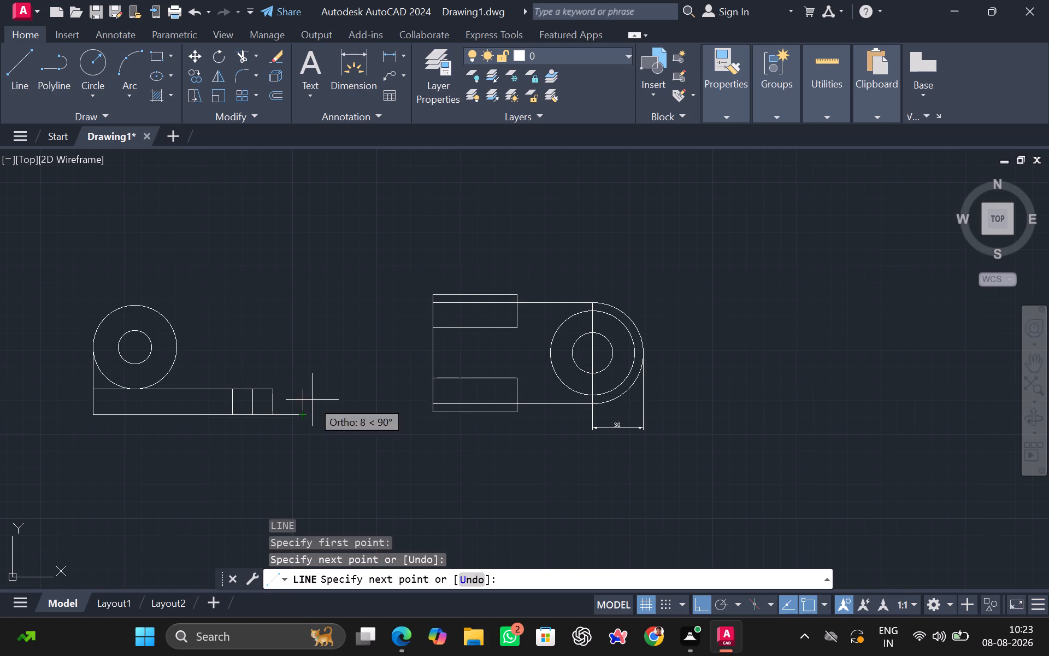
{"action": "key", "text": "space"}
{"action": "key", "text": "space"}
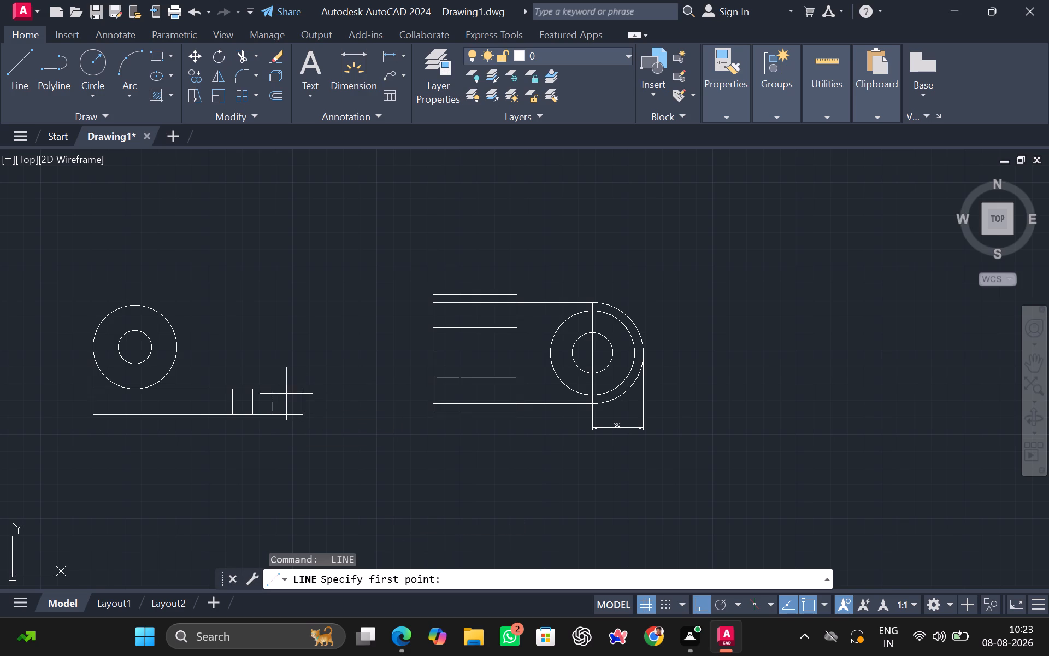
{"action": "left_click", "coordinate": [273, 390]}
{"action": "left_click", "coordinate": [301, 390]}
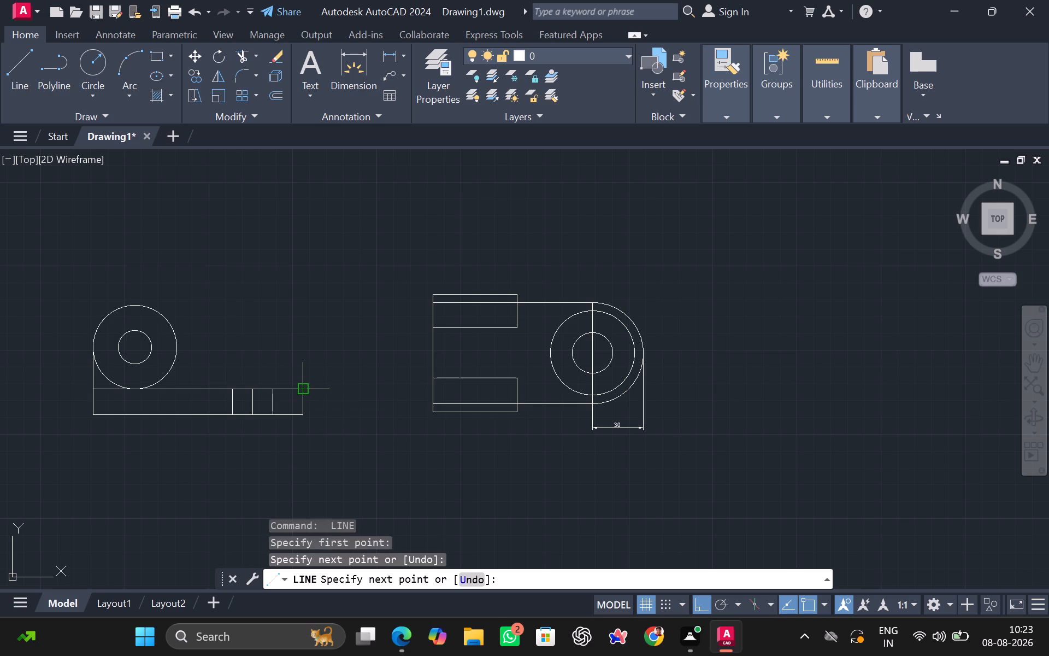
{"action": "key", "text": "space"}
Add a horizontal linear dimension below the side view, from the middle of the three inner vertical lines to the extended right end.
{"action": "scroll", "coordinate": [240, 431], "scroll_direction": "up", "scroll_amount": 2}
{"action": "middle_click_drag", "start_coordinate": [238, 444], "coordinate": [275, 447]}
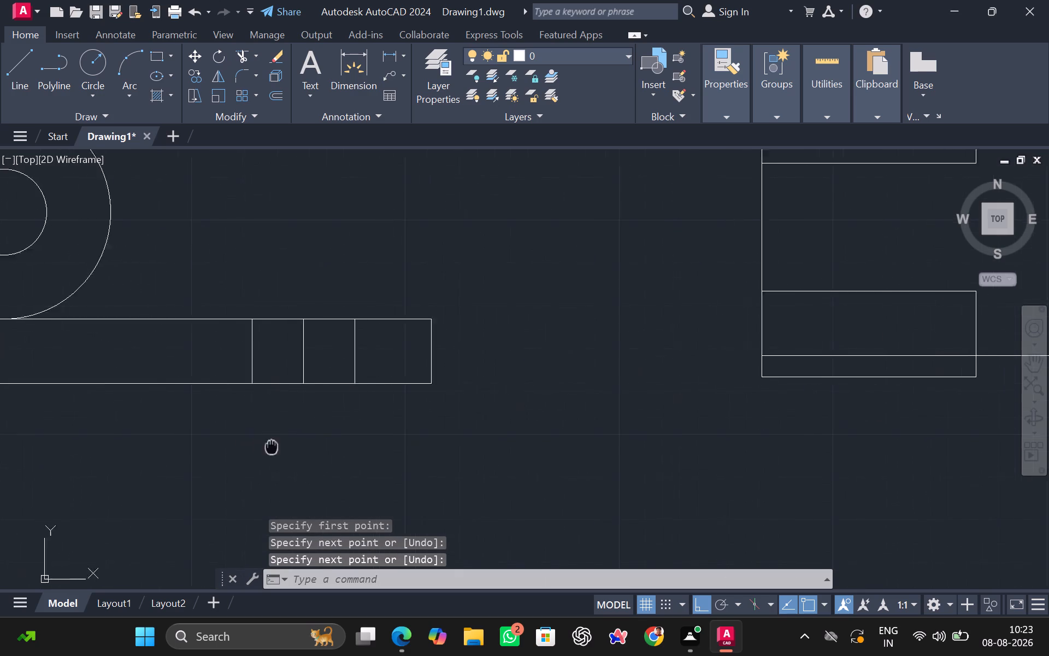
{"action": "middle_click_drag", "start_coordinate": [275, 447], "coordinate": [330, 461]}
{"action": "scroll", "coordinate": [331, 460], "scroll_direction": "down", "scroll_amount": 2}
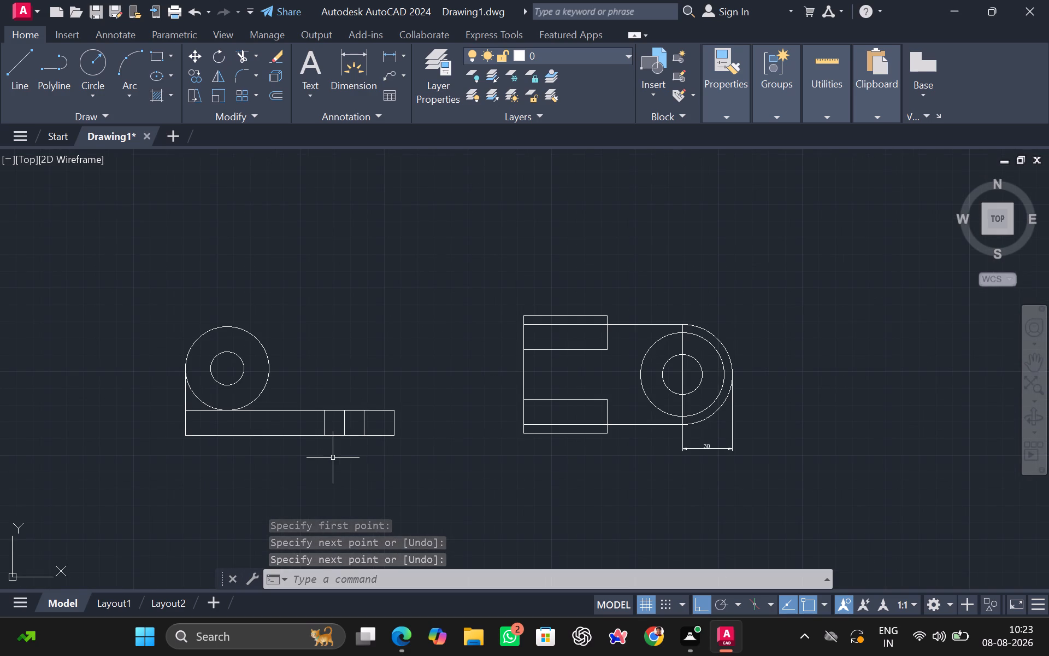
{"action": "scroll", "coordinate": [338, 458], "scroll_direction": "up", "scroll_amount": 1}
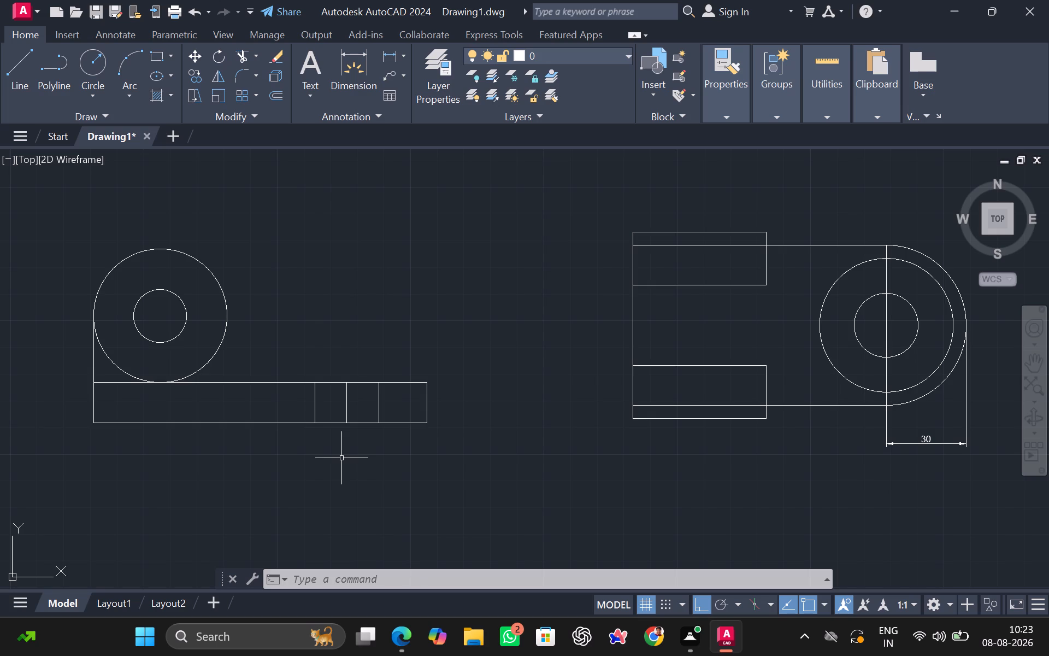
{"action": "left_click", "coordinate": [388, 55]}
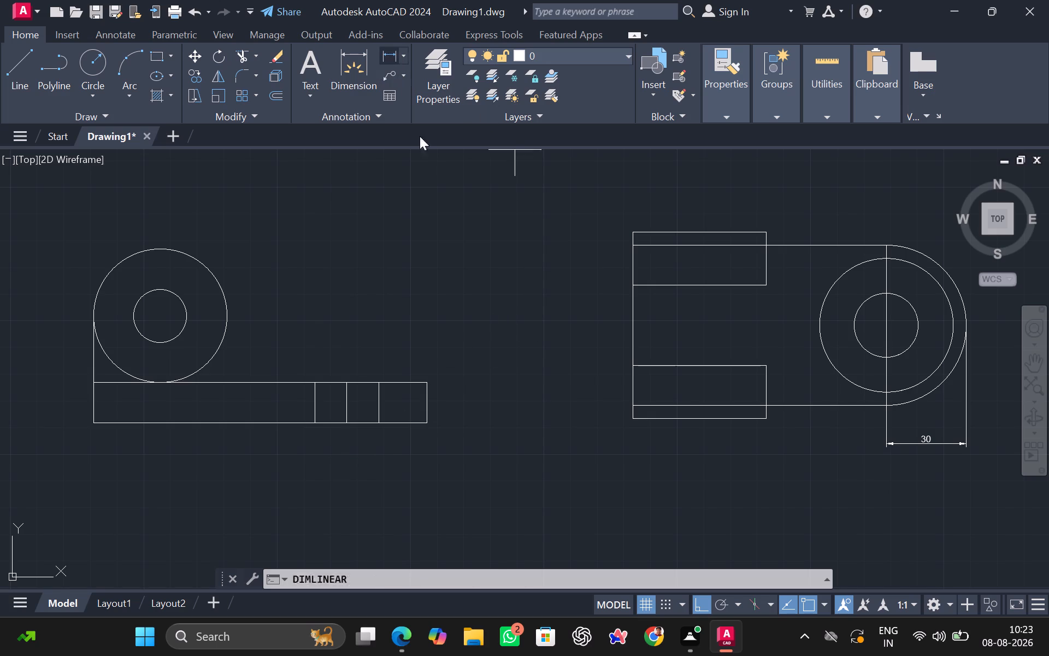
{"action": "left_click", "coordinate": [345, 418]}
{"action": "left_click", "coordinate": [426, 420]}
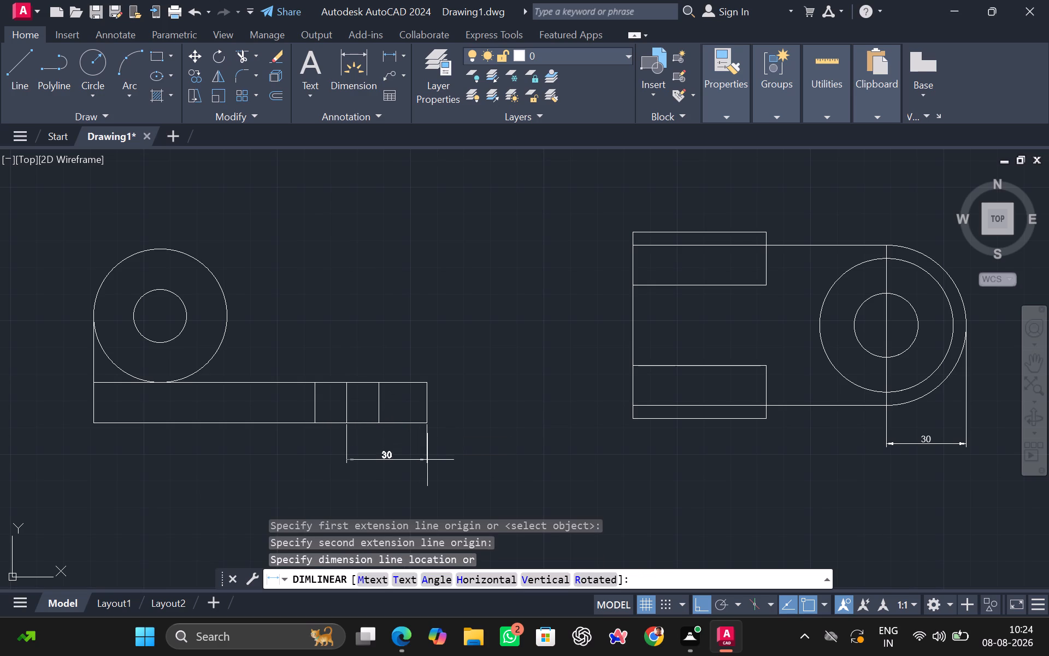
{"action": "left_click", "coordinate": [427, 461]}
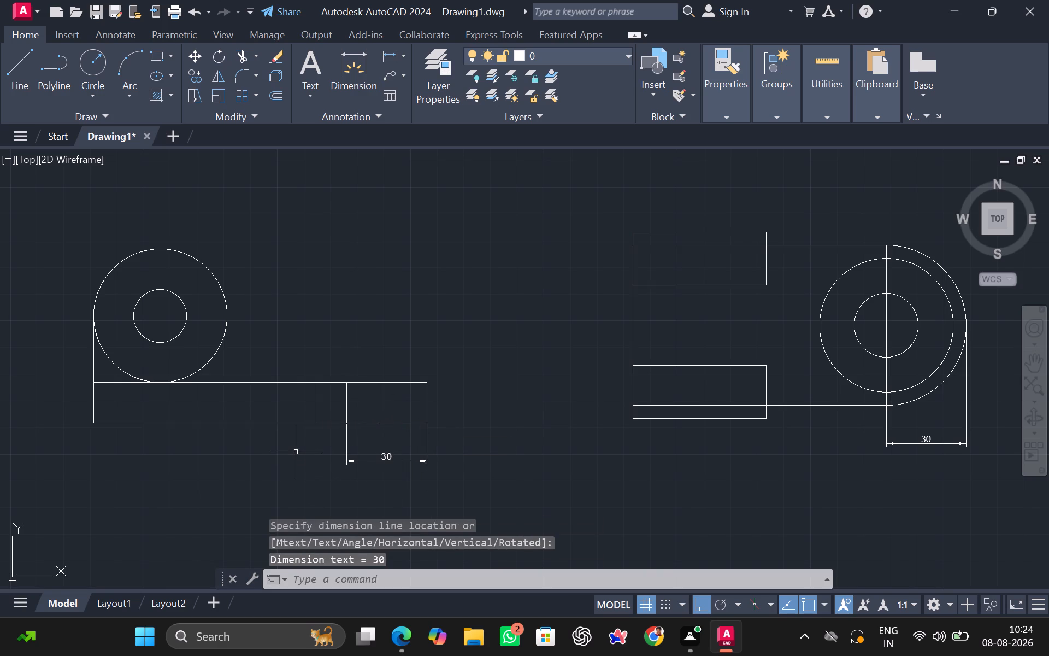
Add horizontal linear dimensions to the two remaining bottom-edge segments of the side view, in line with the existing dimension.
{"action": "key", "text": "space"}
{"action": "key", "text": "space"}
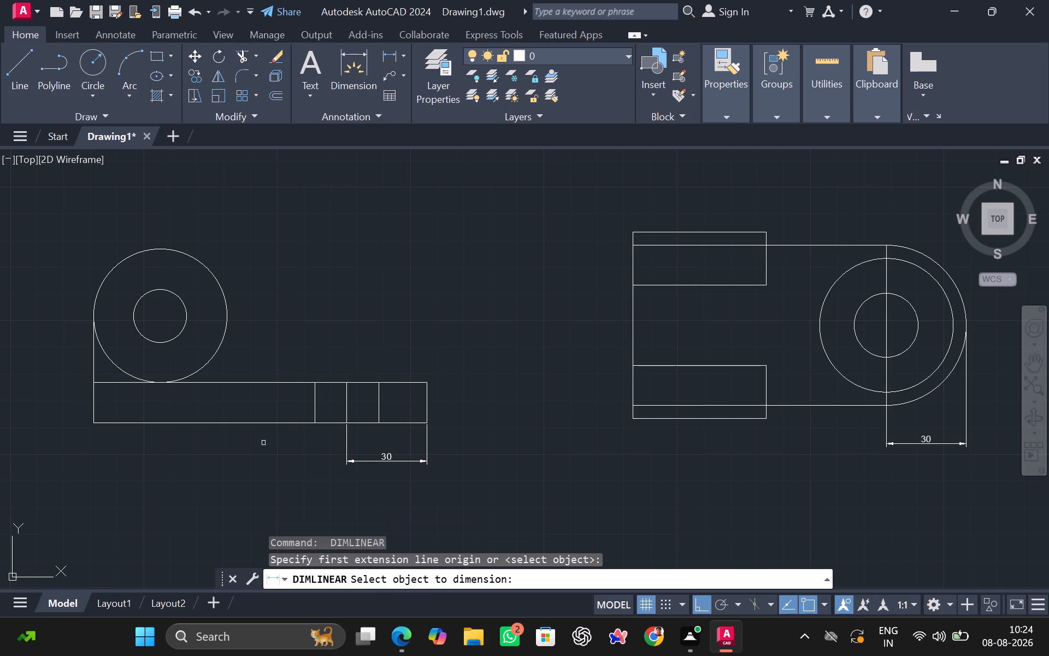
{"action": "left_click", "coordinate": [127, 422]}
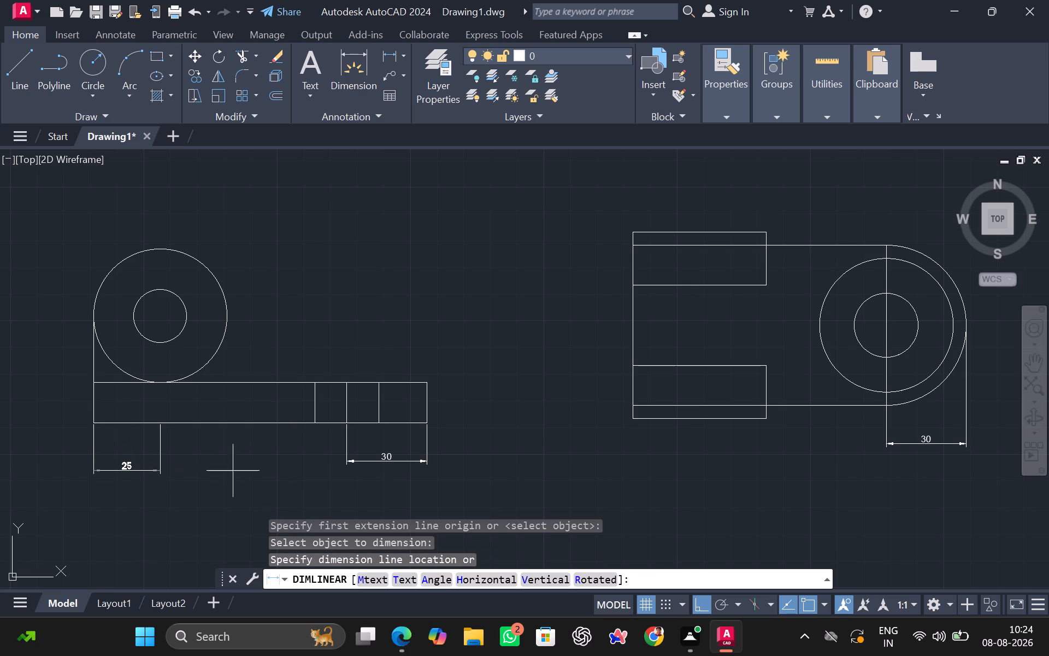
{"action": "left_click", "coordinate": [348, 461]}
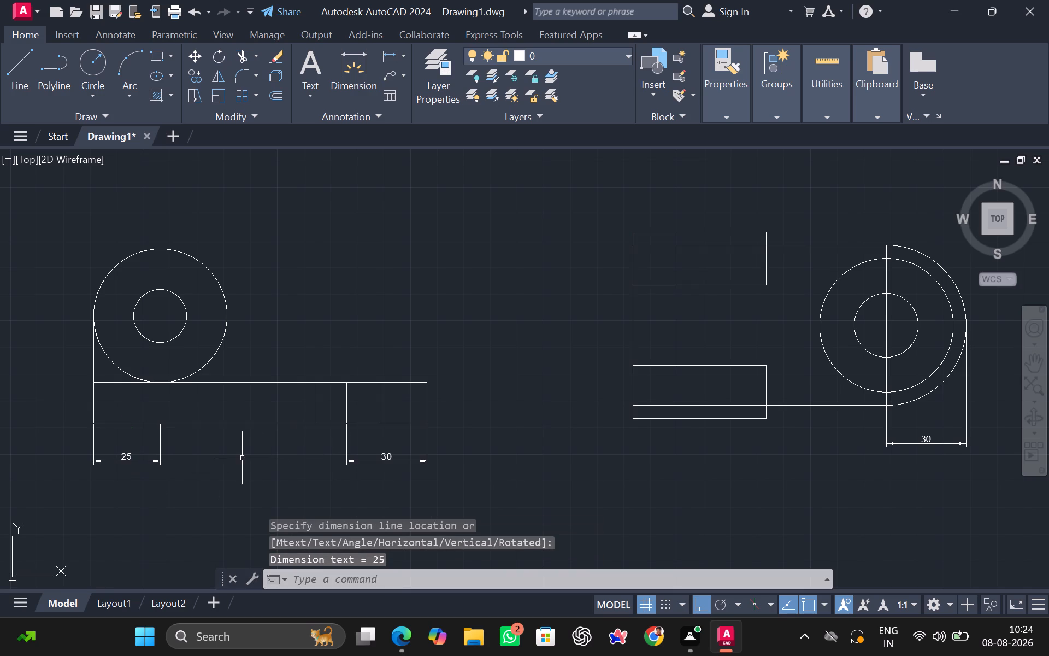
{"action": "key", "text": "space"}
{"action": "key", "text": "space"}
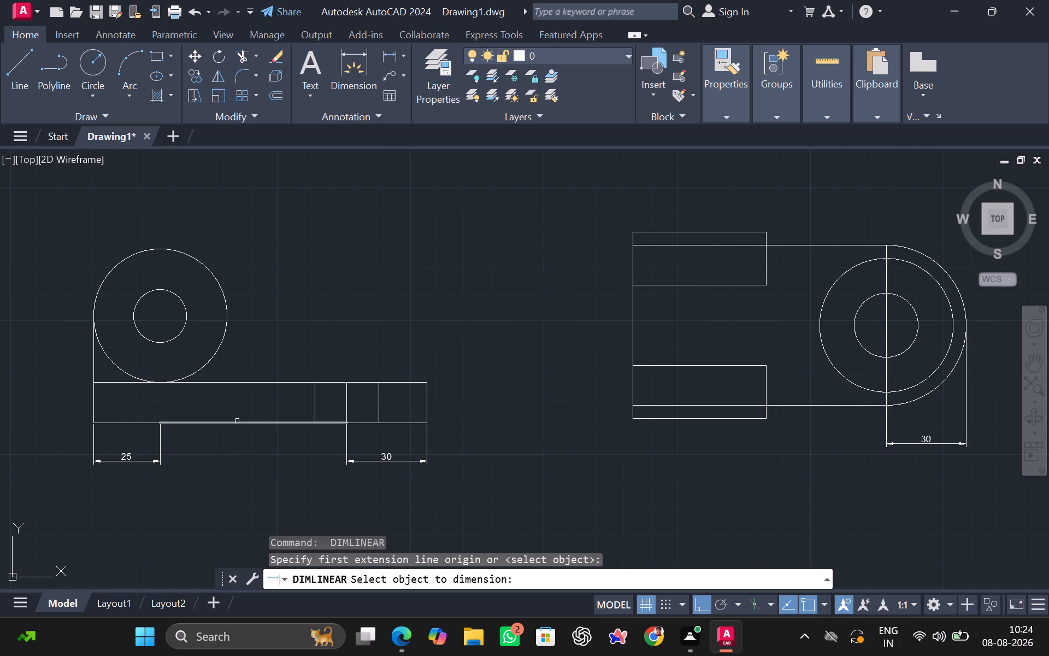
{"action": "left_click", "coordinate": [239, 424]}
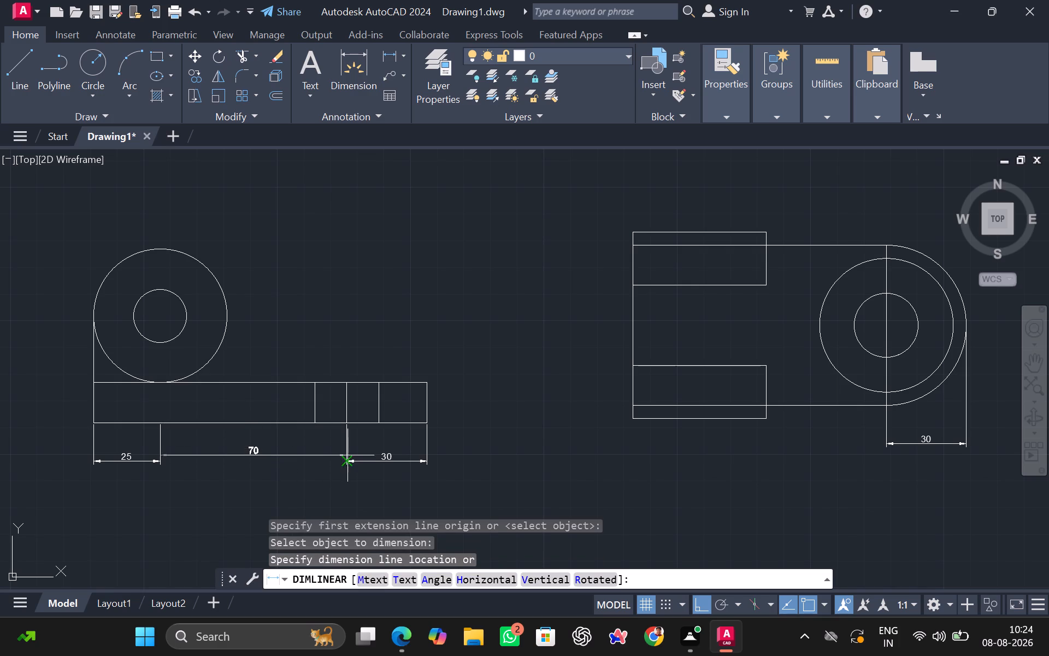
{"action": "left_click", "coordinate": [348, 462]}
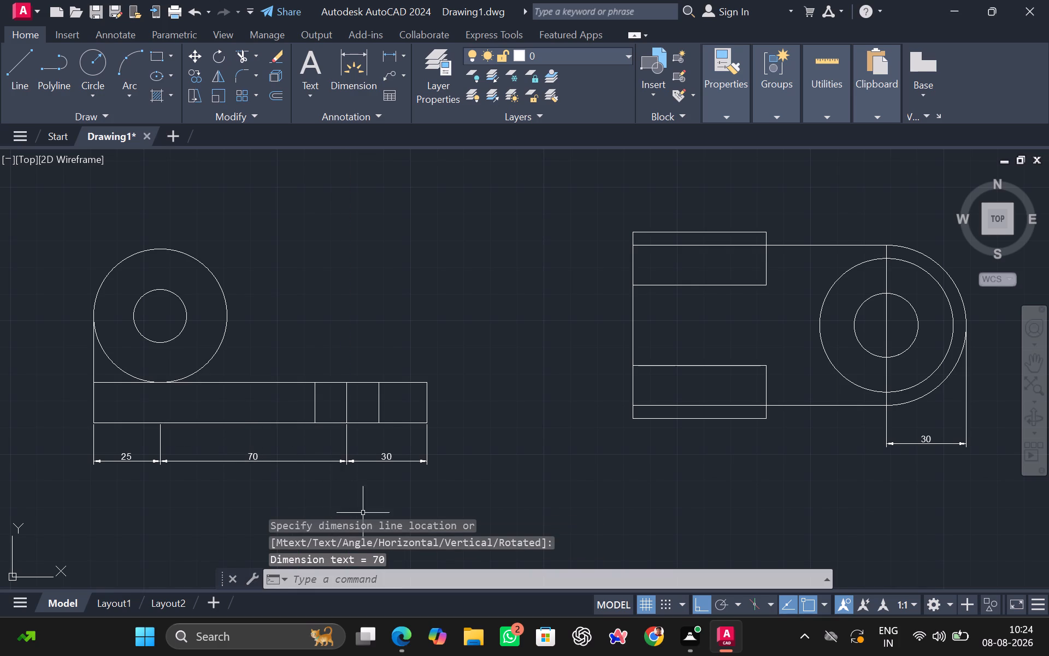
Modify the ISO-25 dimension style so the first and second arrowheads are Architectural tick.
{"action": "scroll", "coordinate": [416, 480], "scroll_direction": "down", "scroll_amount": 1}
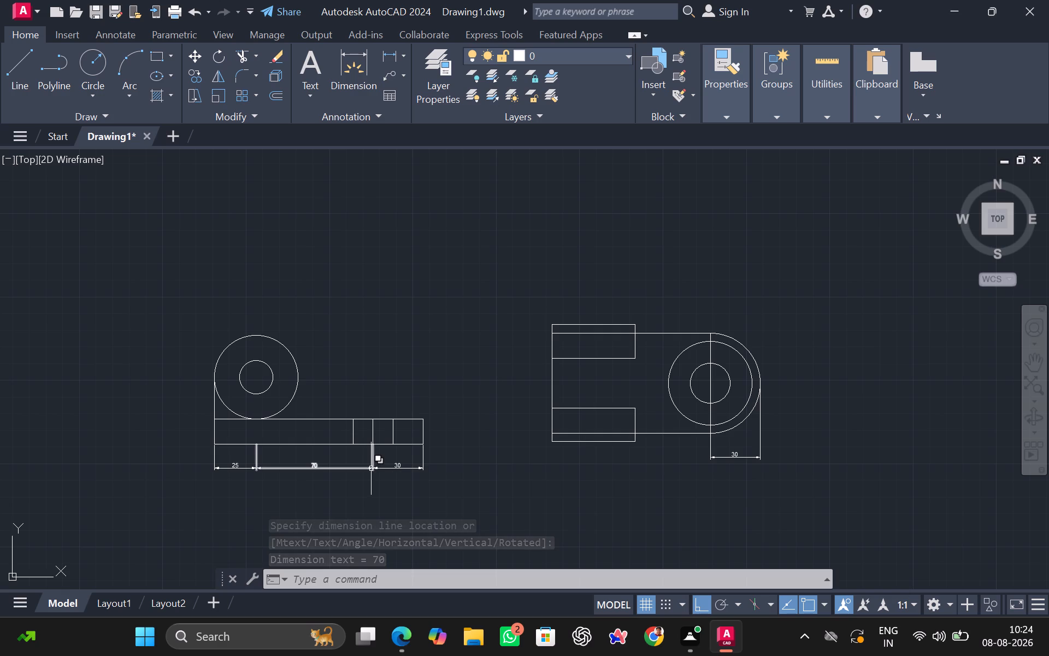
{"action": "key", "text": "d"}
{"action": "key", "text": "Return"}
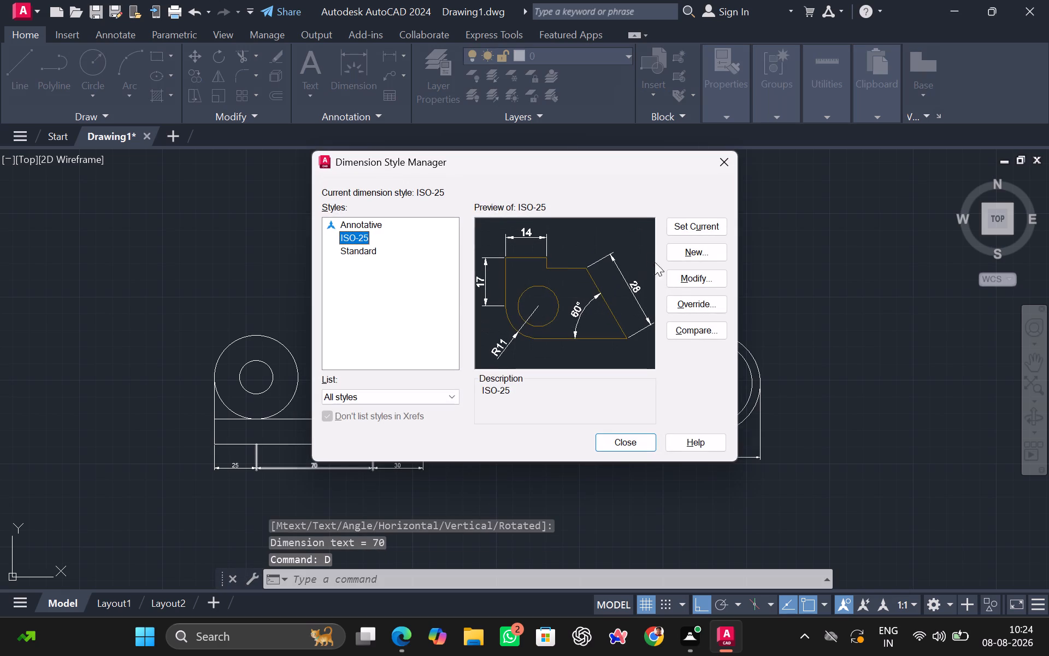
{"action": "left_click", "coordinate": [688, 282]}
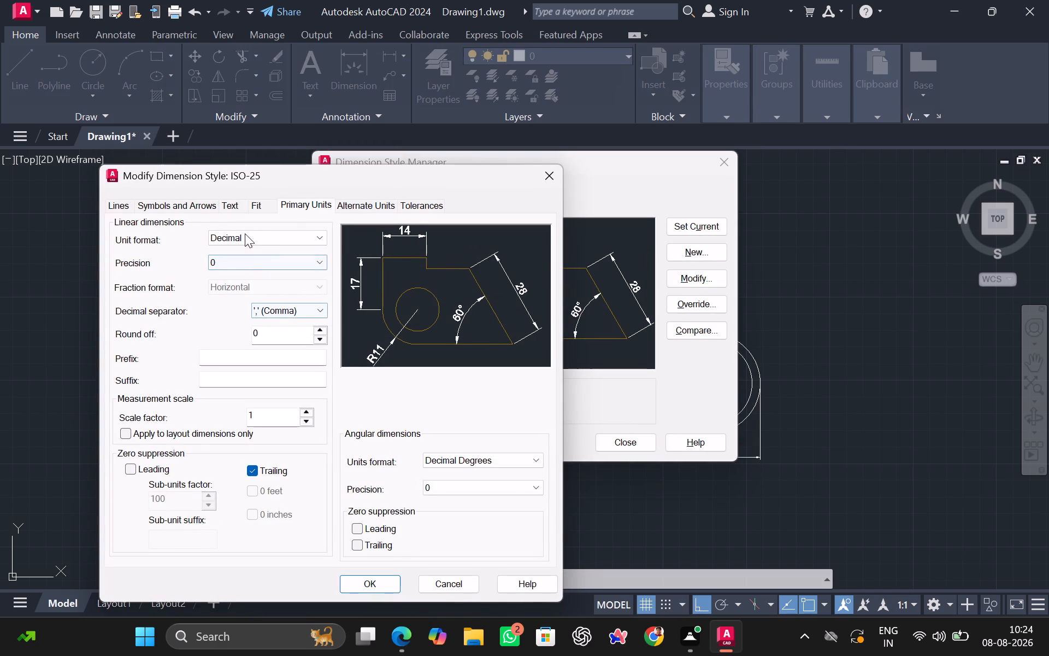
{"action": "left_click", "coordinate": [190, 203]}
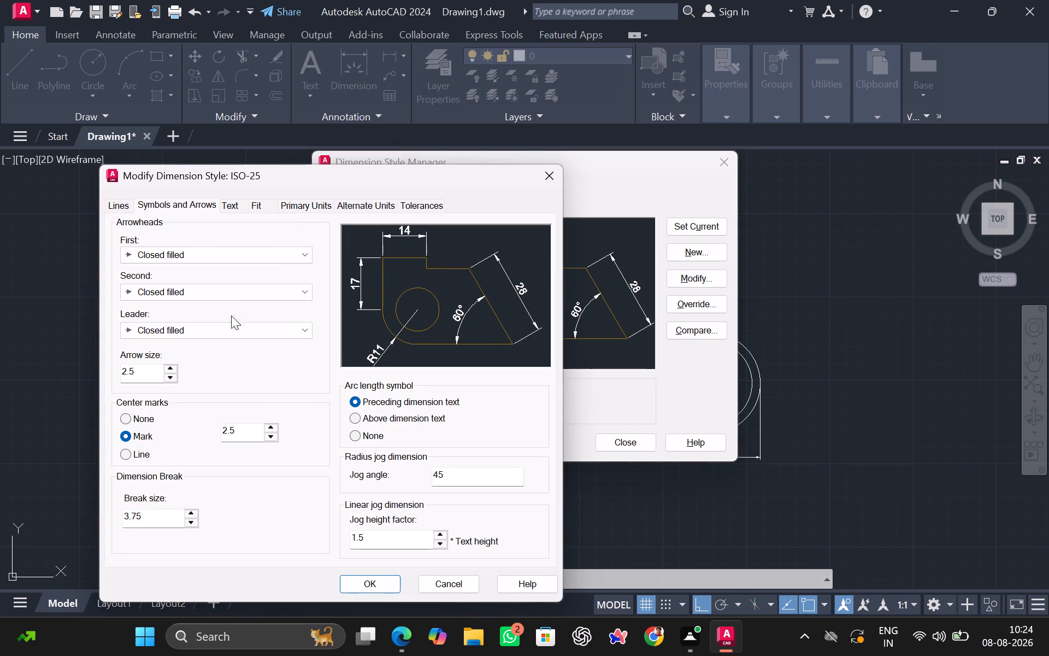
{"action": "left_click", "coordinate": [305, 255]}
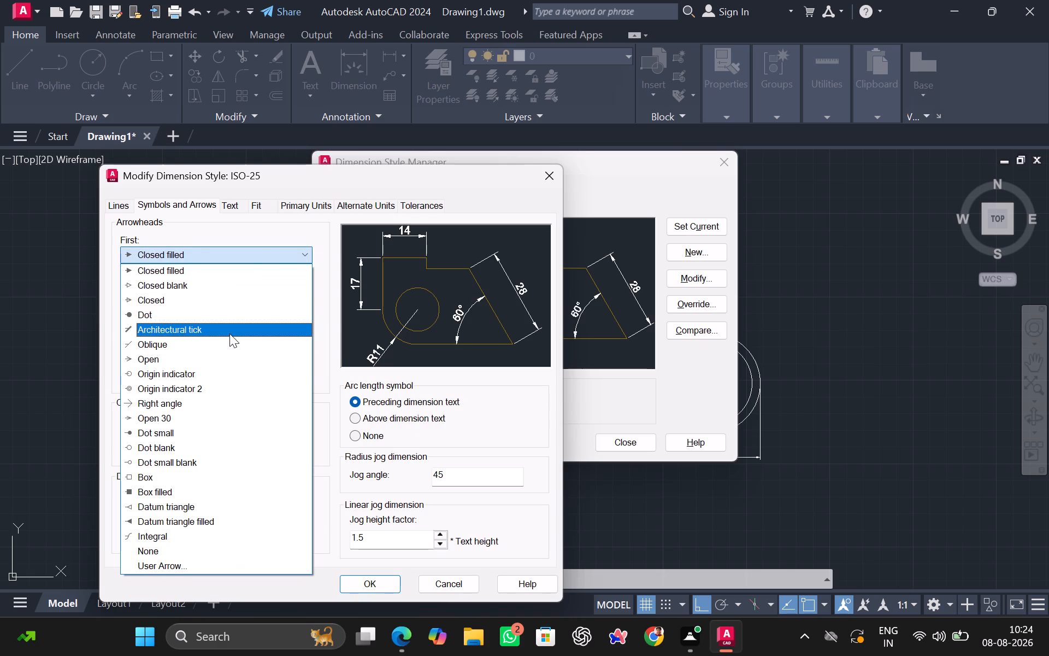
{"action": "left_click", "coordinate": [230, 331]}
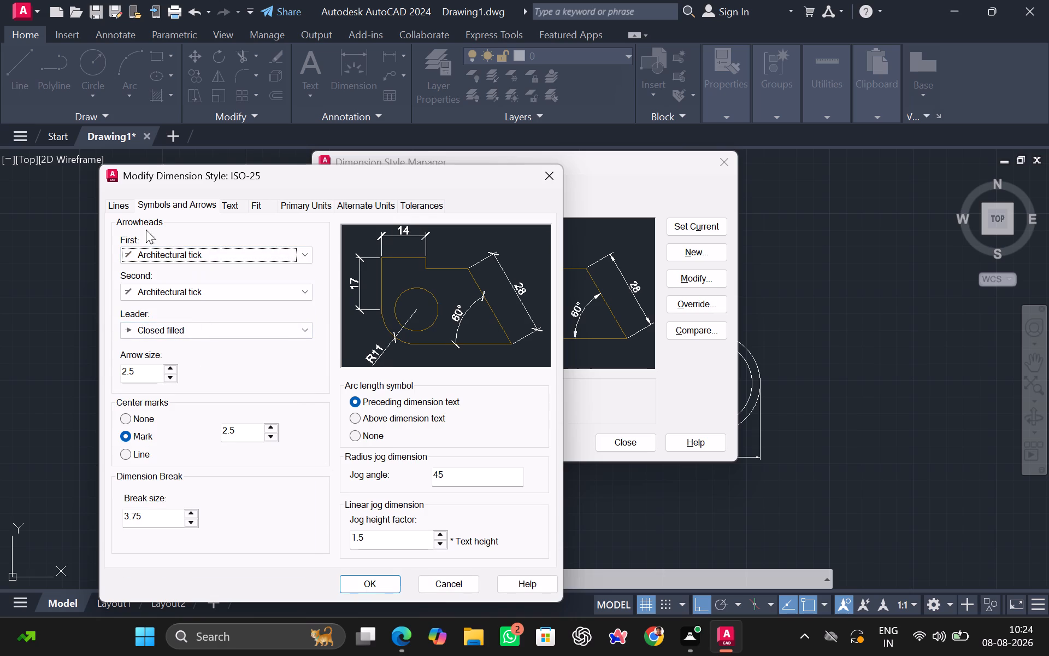
Suppress extension lines 1 and 2 in the ISO-25 dimension style, apply the changes and set the style current.
{"action": "left_click", "coordinate": [120, 205]}
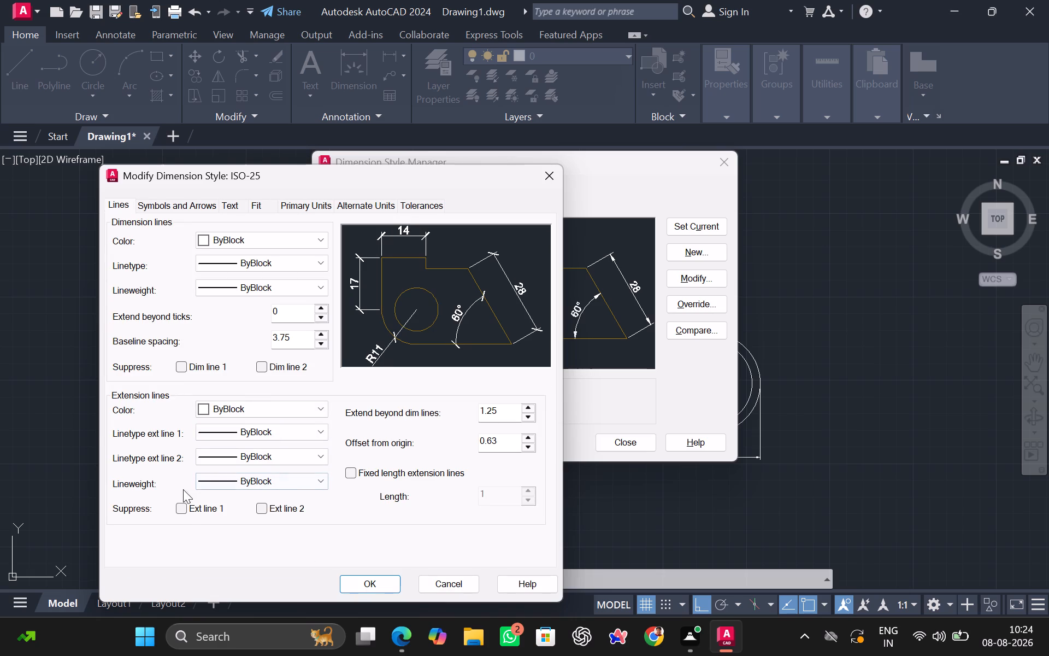
{"action": "left_click", "coordinate": [180, 508]}
{"action": "left_click", "coordinate": [261, 504]}
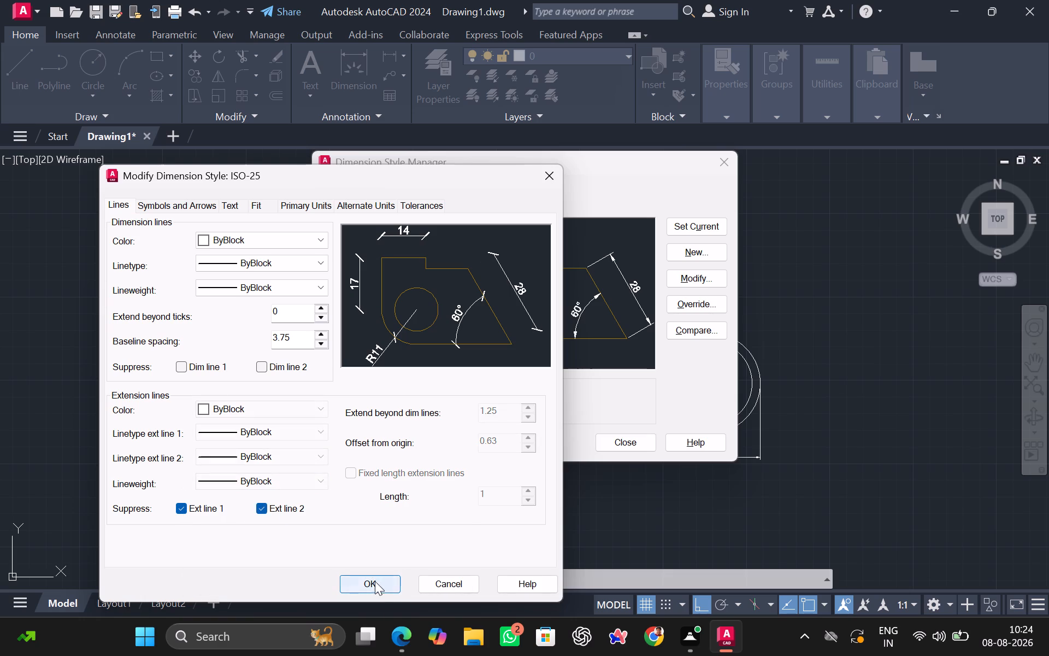
{"action": "left_click", "coordinate": [372, 582]}
{"action": "left_click", "coordinate": [712, 227]}
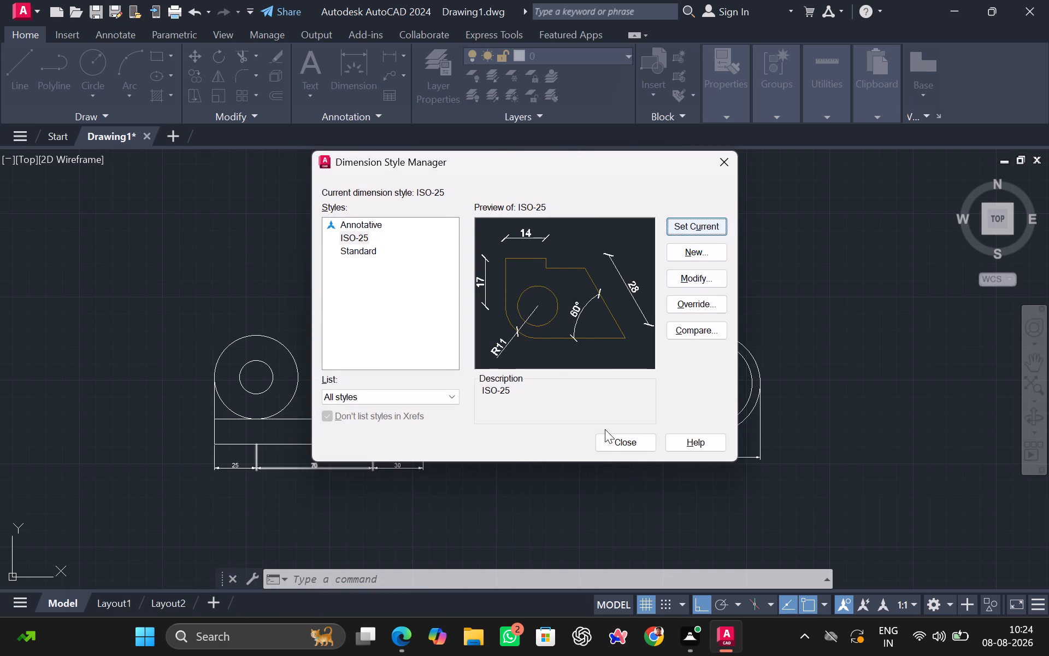
Close the Dimension Style Manager.
{"action": "left_click", "coordinate": [627, 440]}
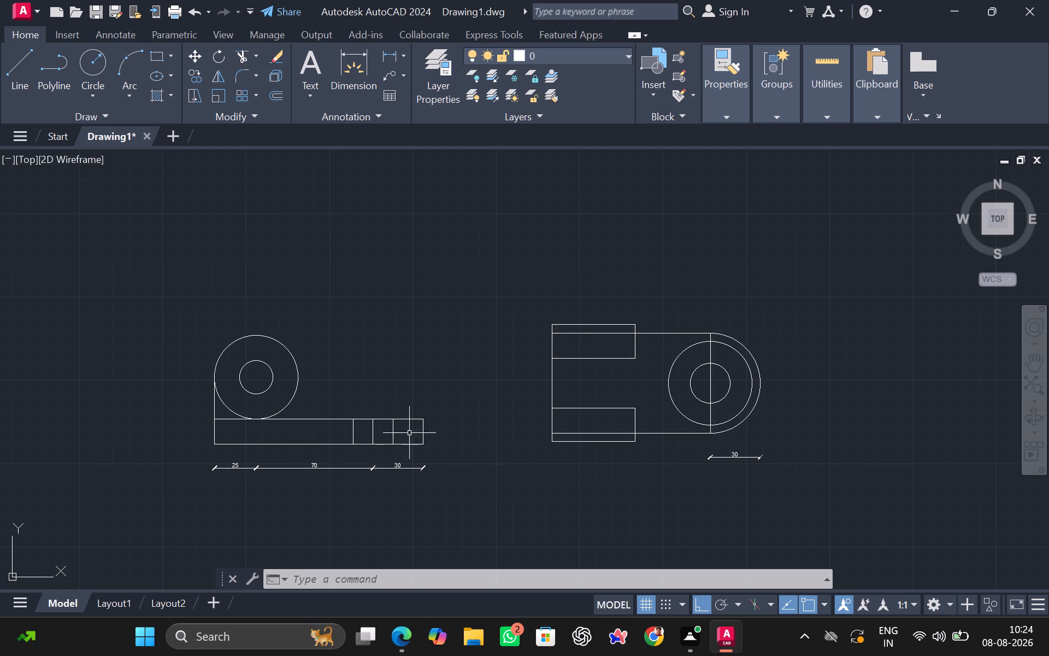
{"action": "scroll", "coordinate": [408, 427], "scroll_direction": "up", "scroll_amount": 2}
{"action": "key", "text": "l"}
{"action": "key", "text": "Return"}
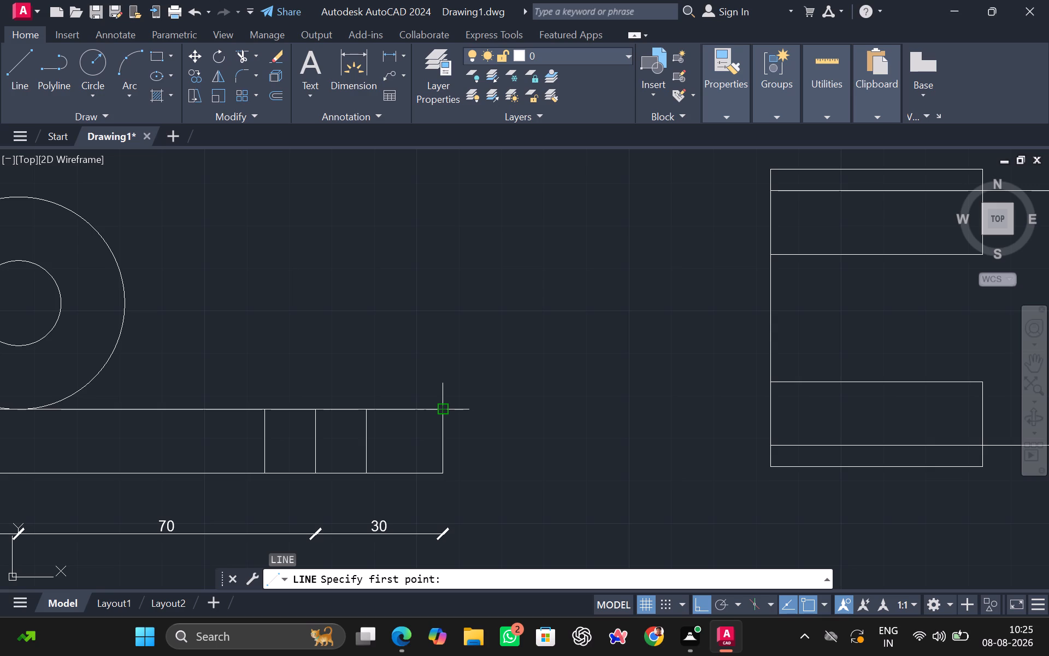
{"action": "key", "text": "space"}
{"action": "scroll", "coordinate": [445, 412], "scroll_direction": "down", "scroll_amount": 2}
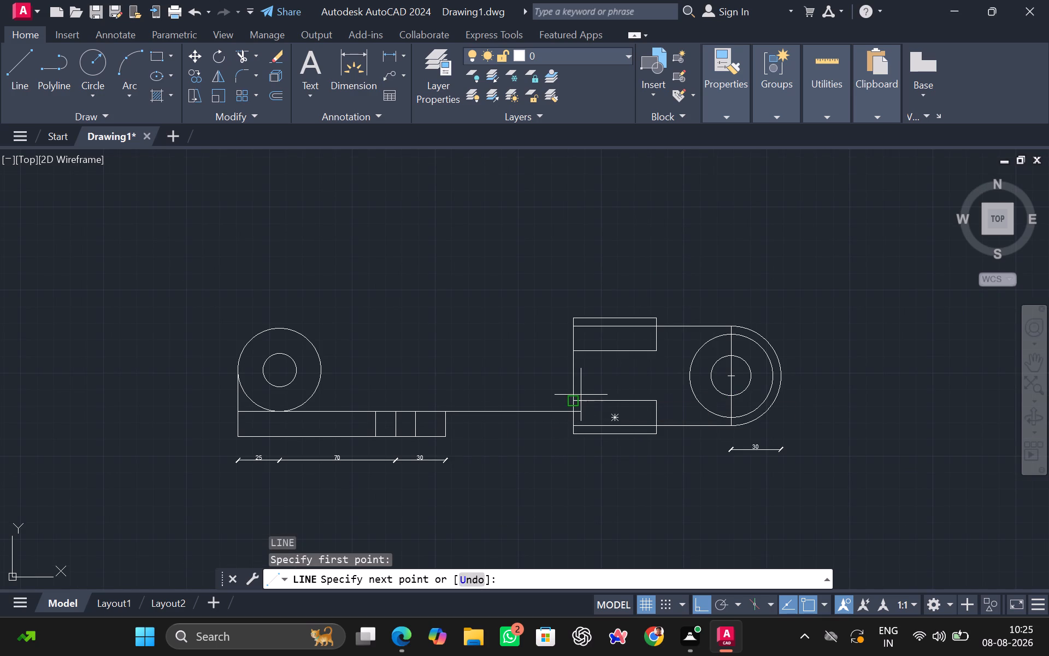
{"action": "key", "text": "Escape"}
Add a horizontal linear dimension from the top view's circle centre to the outer full circle's left quadrant, in line with the 30 dimension.
{"action": "scroll", "coordinate": [716, 385], "scroll_direction": "up", "scroll_amount": 2}
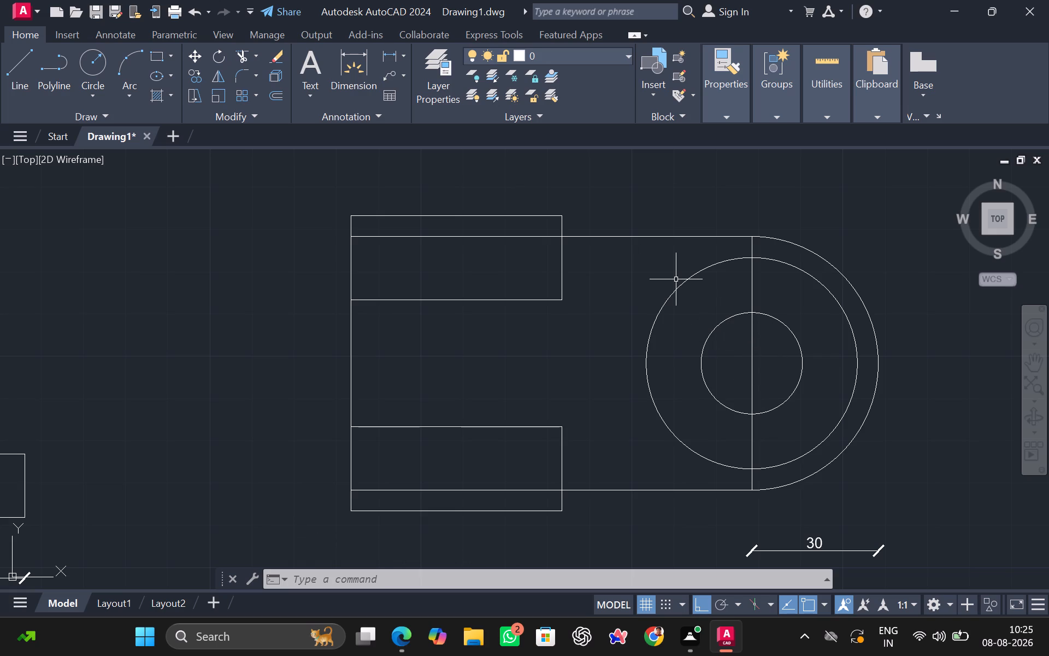
{"action": "left_click", "coordinate": [390, 50]}
{"action": "left_click_drag", "start_coordinate": [752, 362], "coordinate": [745, 362]}
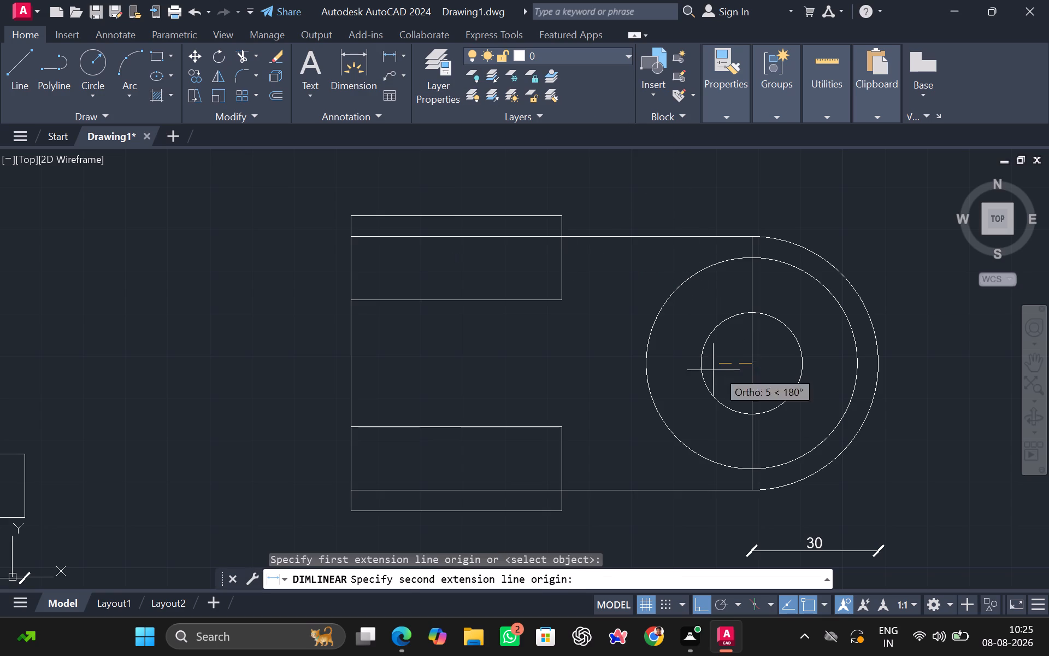
{"action": "left_click", "coordinate": [651, 361]}
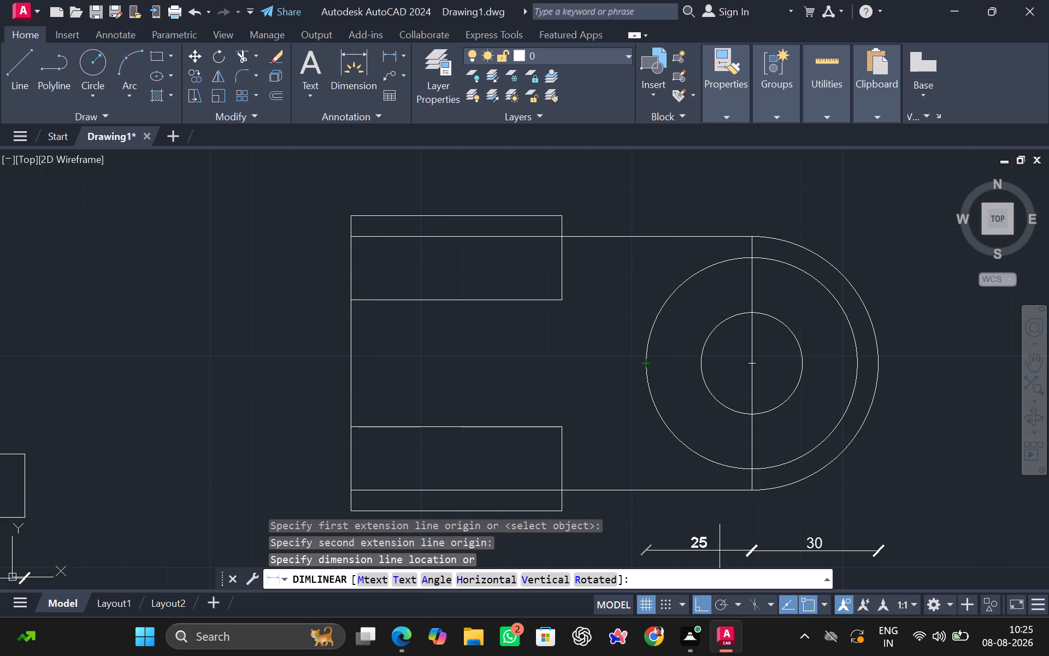
{"action": "left_click", "coordinate": [752, 553]}
Draw a raised outline above the side view's middle inner vertical line: 5 up, 25 left and back down to the bar's top edge.
{"action": "scroll", "coordinate": [734, 449], "scroll_direction": "down", "scroll_amount": 2}
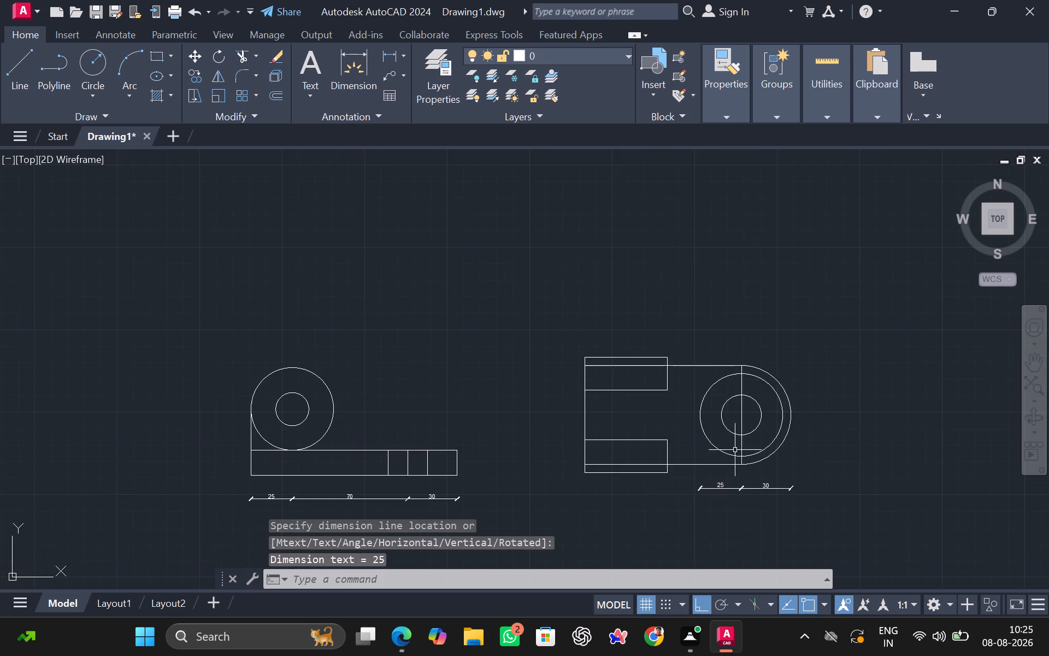
{"action": "scroll", "coordinate": [762, 535], "scroll_direction": "up", "scroll_amount": 2}
{"action": "middle_click_drag", "start_coordinate": [715, 487], "coordinate": [744, 534]}
{"action": "scroll", "coordinate": [747, 519], "scroll_direction": "down", "scroll_amount": 1}
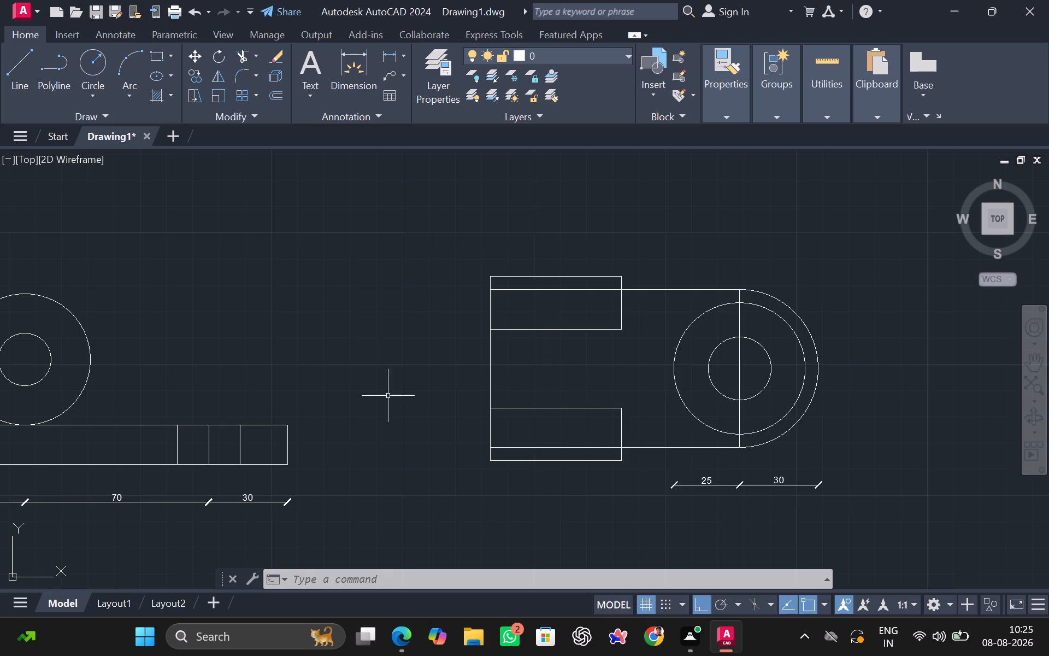
{"action": "middle_click_drag", "start_coordinate": [0, 0], "coordinate": [199, 21]}
{"action": "middle_click_drag", "start_coordinate": [236, 349], "coordinate": [360, 325]}
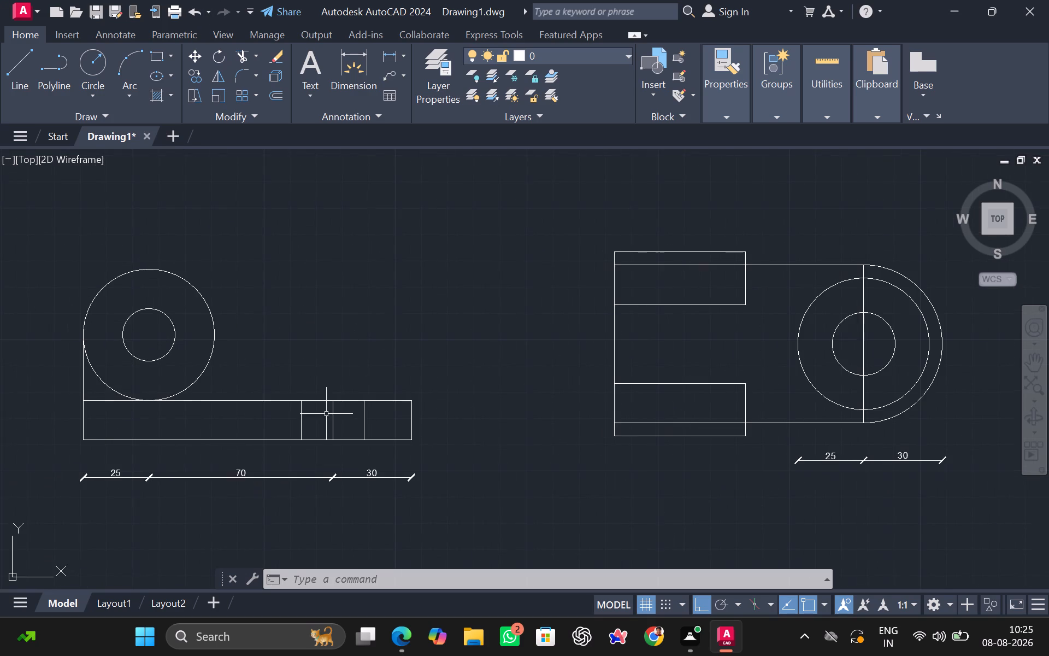
{"action": "key", "text": "l"}
{"action": "key", "text": "Return"}
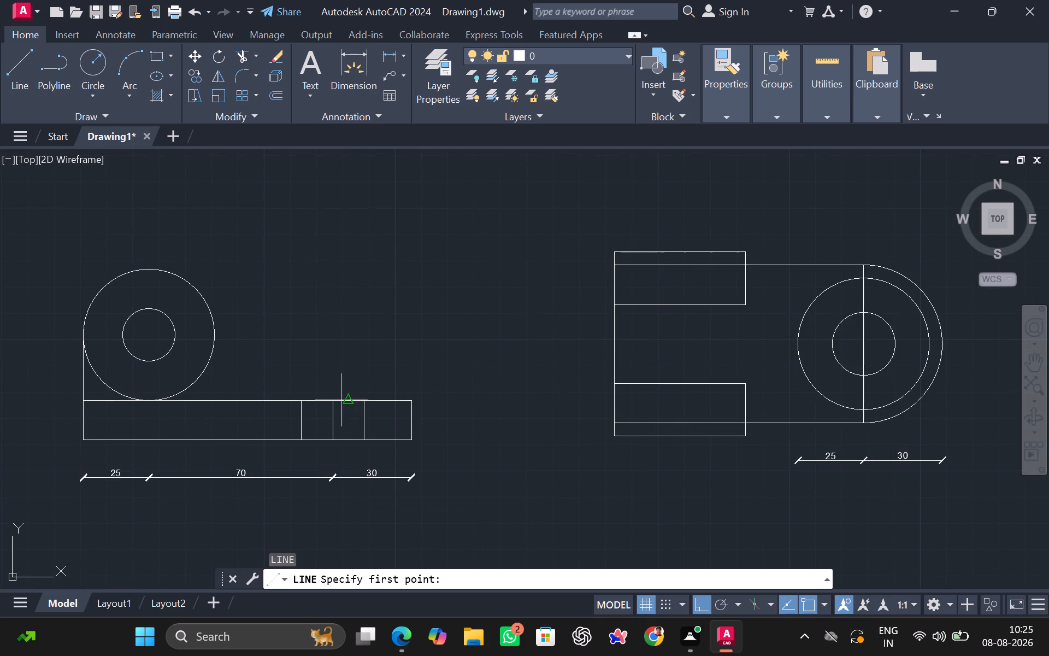
{"action": "left_click", "coordinate": [331, 404]}
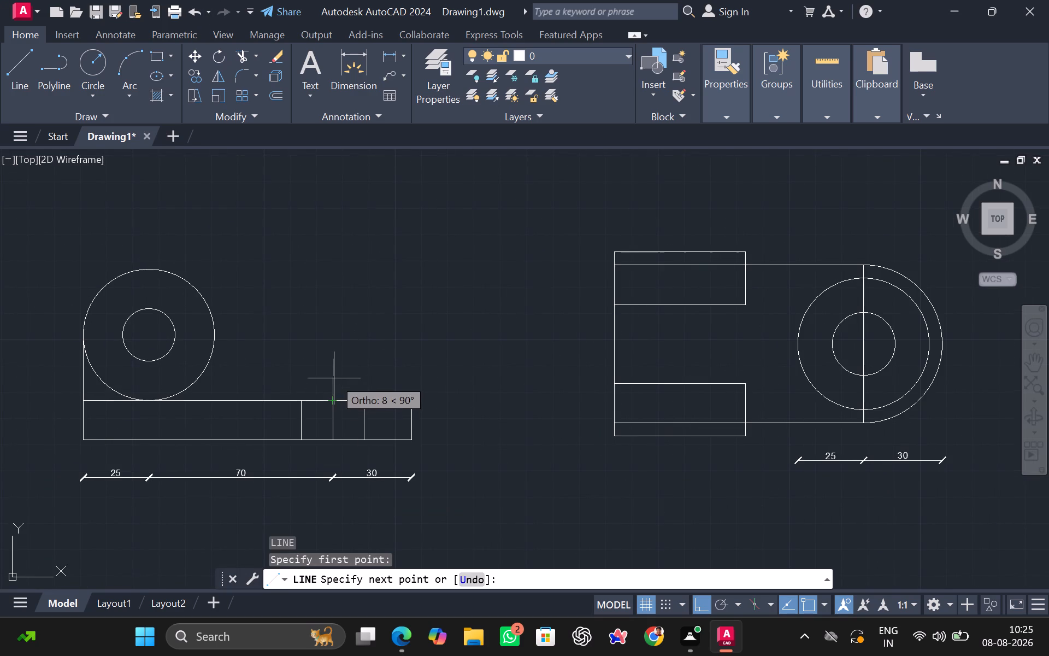
{"action": "key", "text": "5"}
{"action": "key", "text": "Return"}
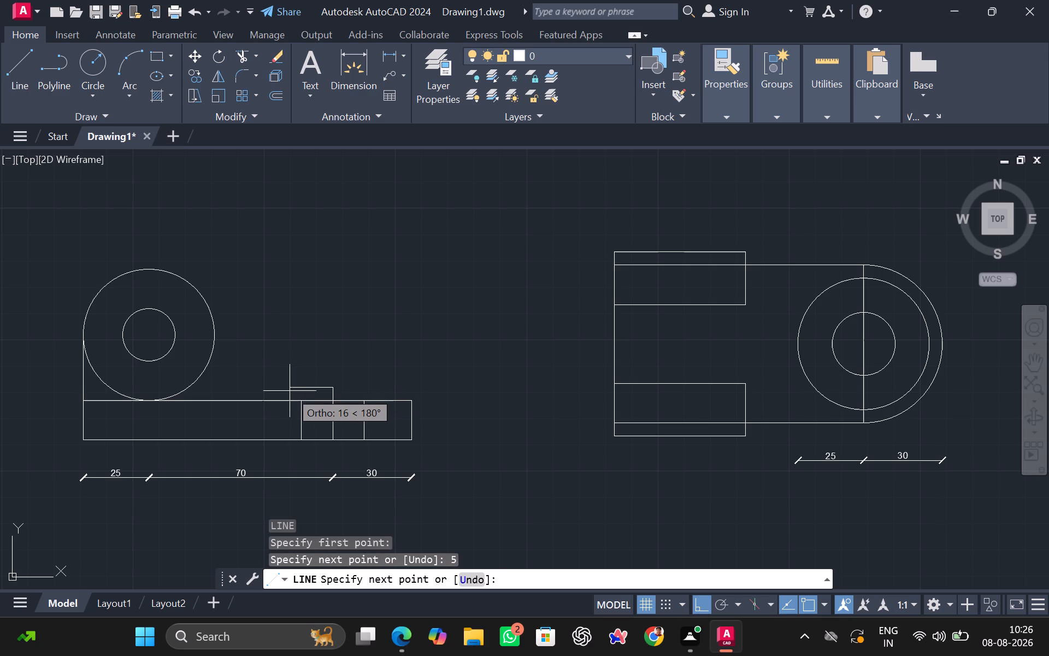
{"action": "type", "text": "25"}
{"action": "key", "text": "Return"}
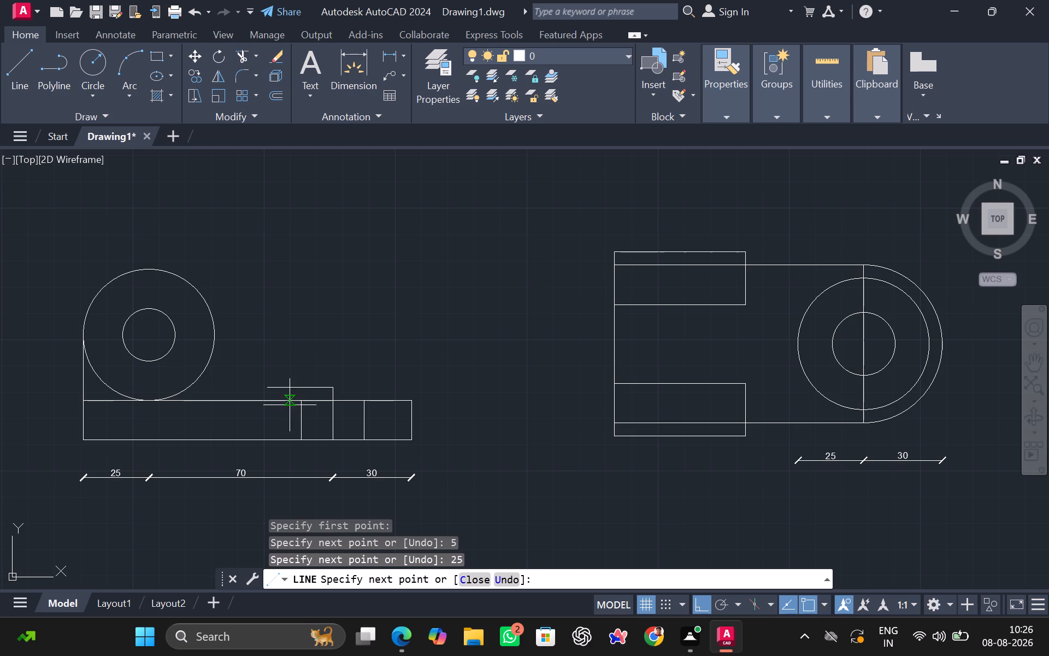
{"action": "left_click", "coordinate": [270, 402]}
{"action": "key", "text": "space"}
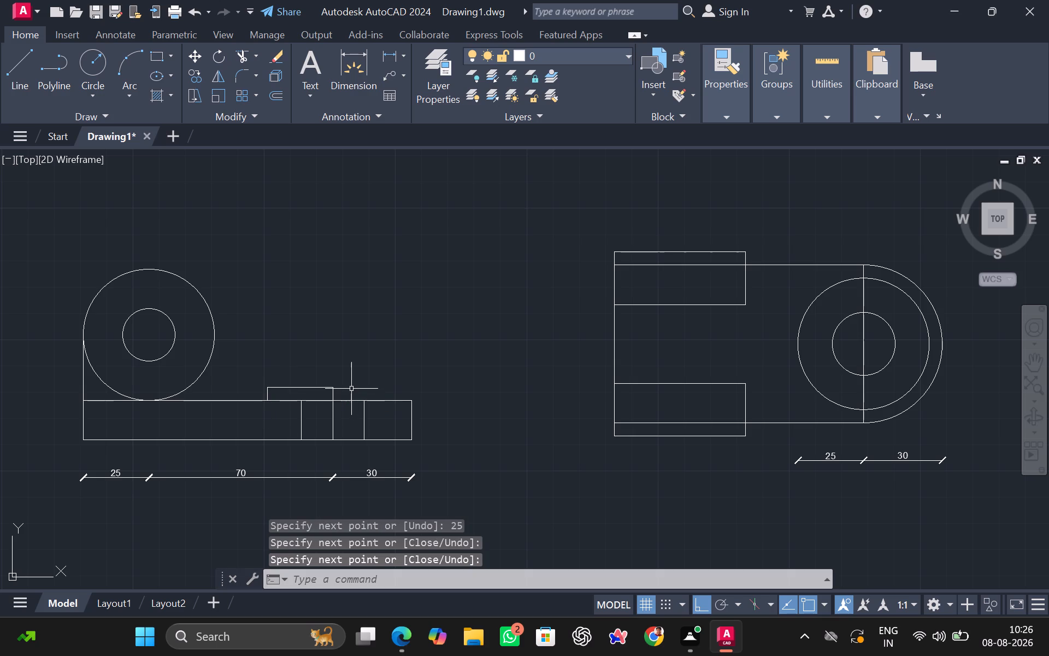
Extend the raised outline from its upper-right corner with a line 30 to the right and down to the bar's upper-right corner.
{"action": "key", "text": "l"}
{"action": "key", "text": "Return"}
{"action": "left_click_drag", "start_coordinate": [331, 386], "coordinate": [336, 386]}
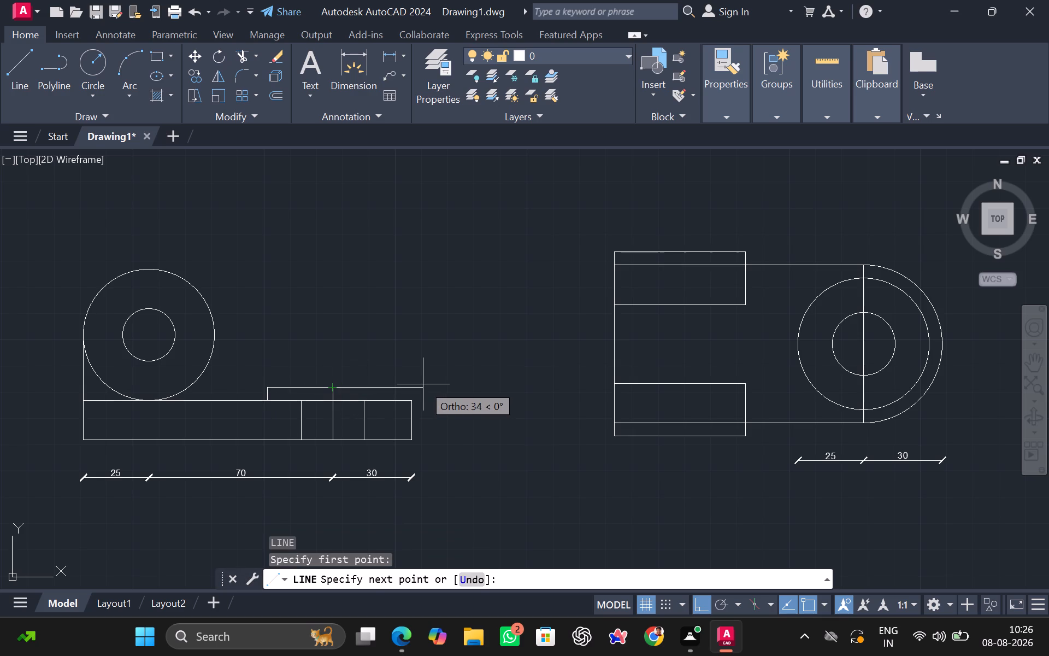
{"action": "type", "text": "30"}
{"action": "key", "text": "Return"}
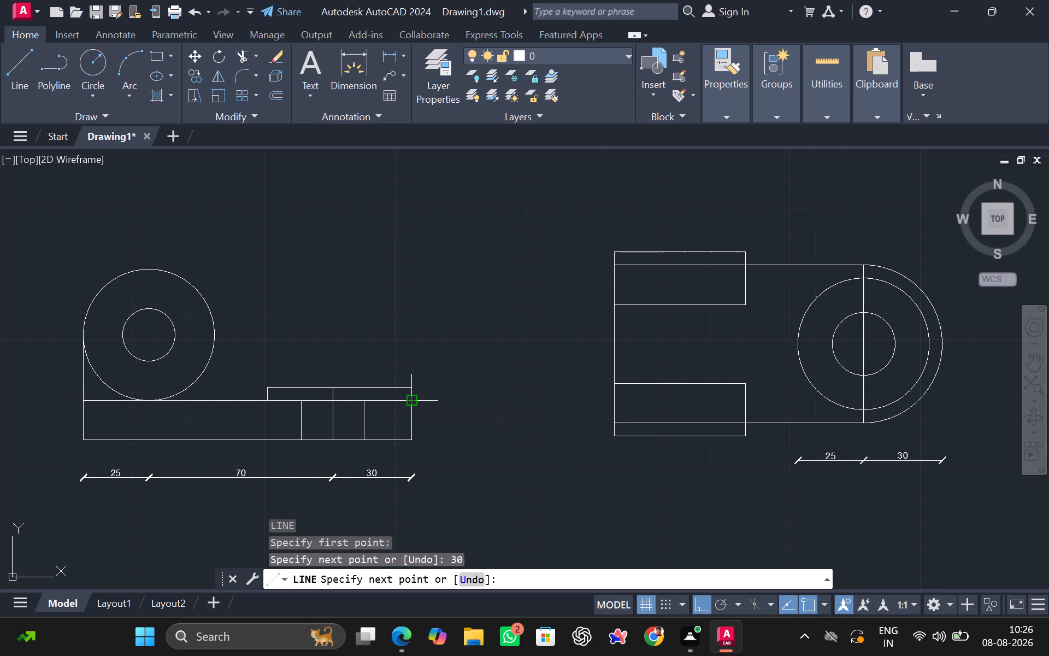
{"action": "left_click", "coordinate": [408, 405]}
{"action": "key", "text": "space"}
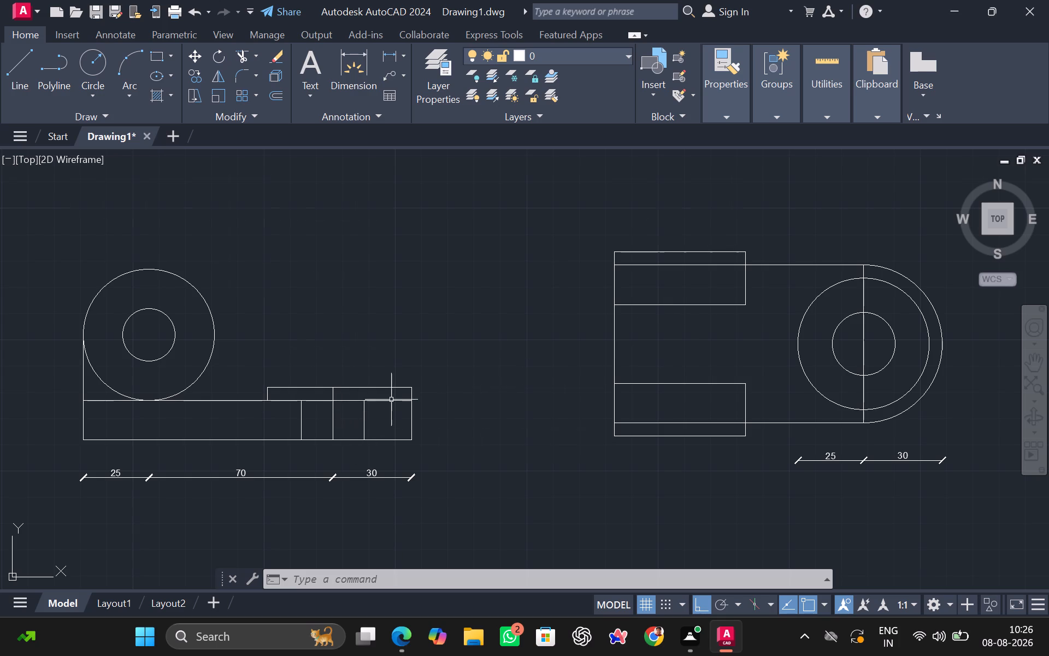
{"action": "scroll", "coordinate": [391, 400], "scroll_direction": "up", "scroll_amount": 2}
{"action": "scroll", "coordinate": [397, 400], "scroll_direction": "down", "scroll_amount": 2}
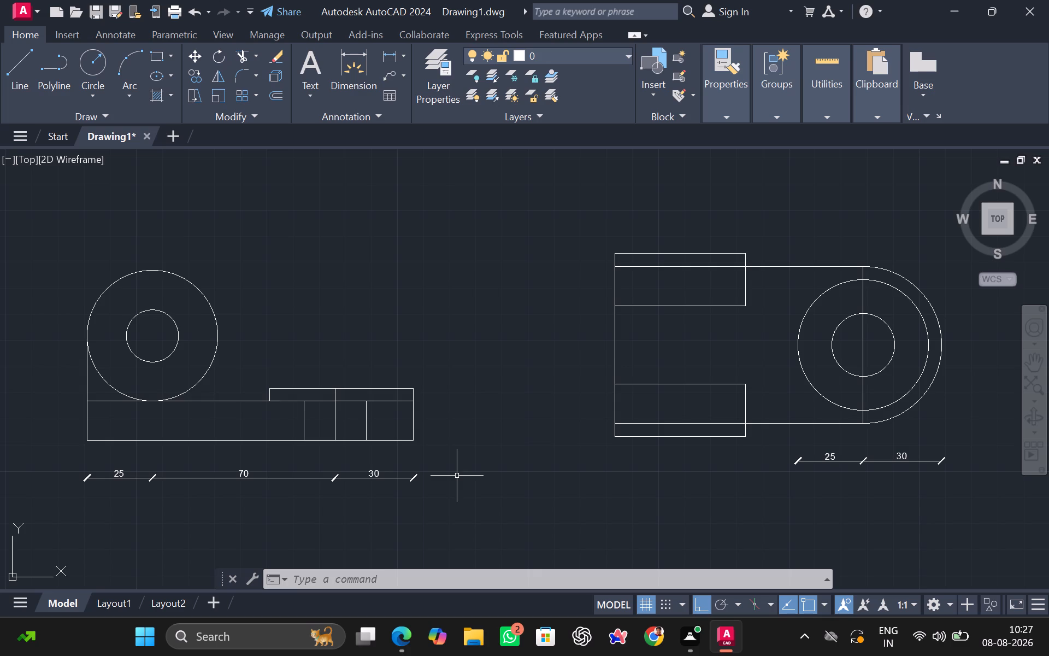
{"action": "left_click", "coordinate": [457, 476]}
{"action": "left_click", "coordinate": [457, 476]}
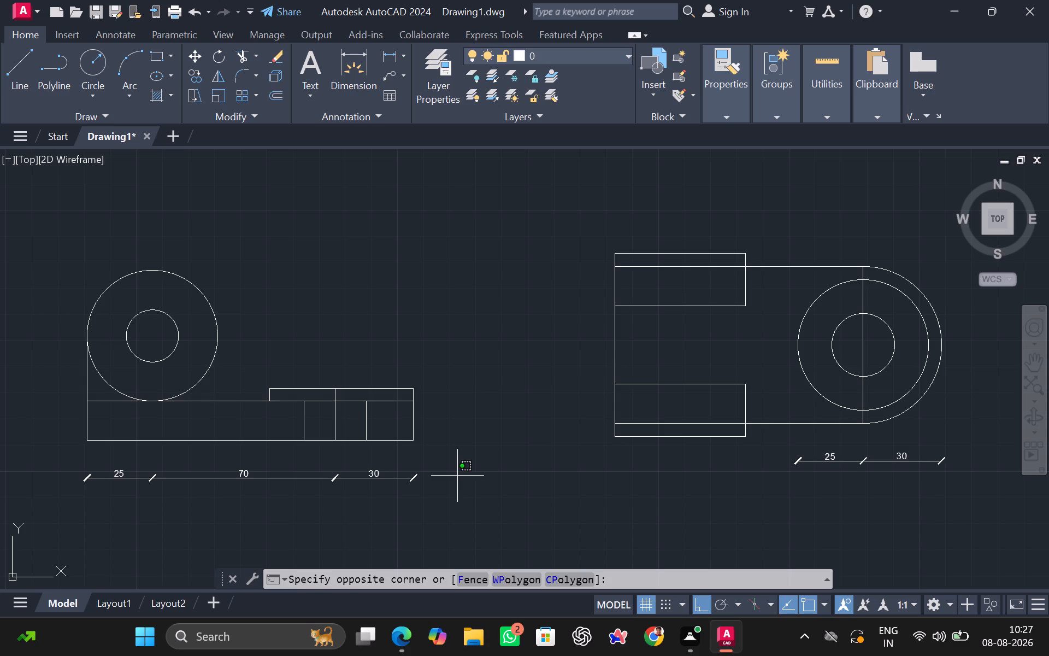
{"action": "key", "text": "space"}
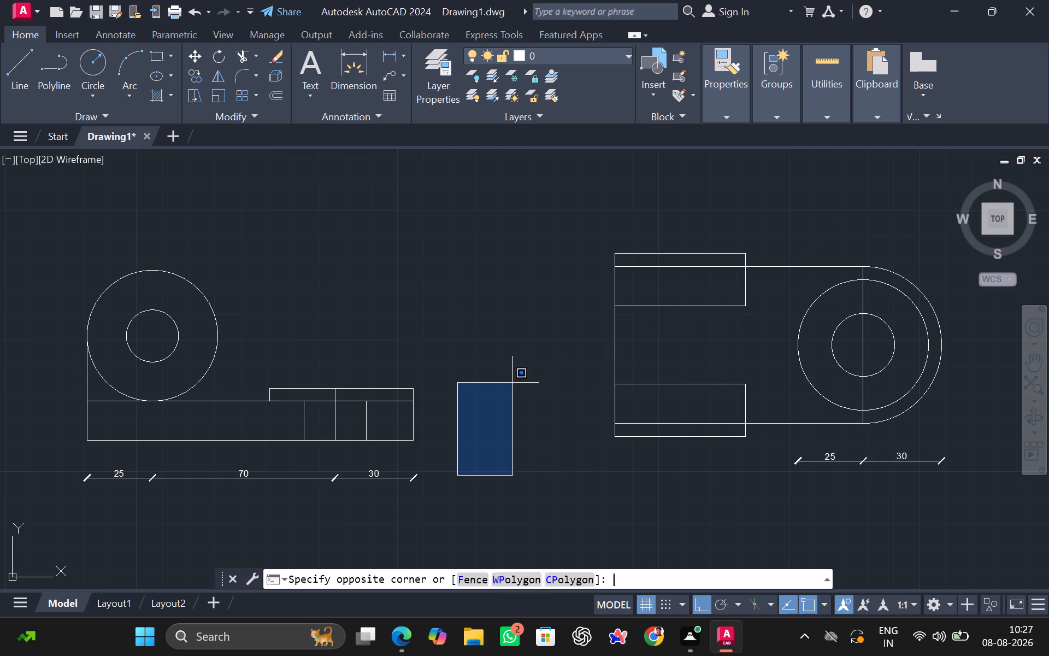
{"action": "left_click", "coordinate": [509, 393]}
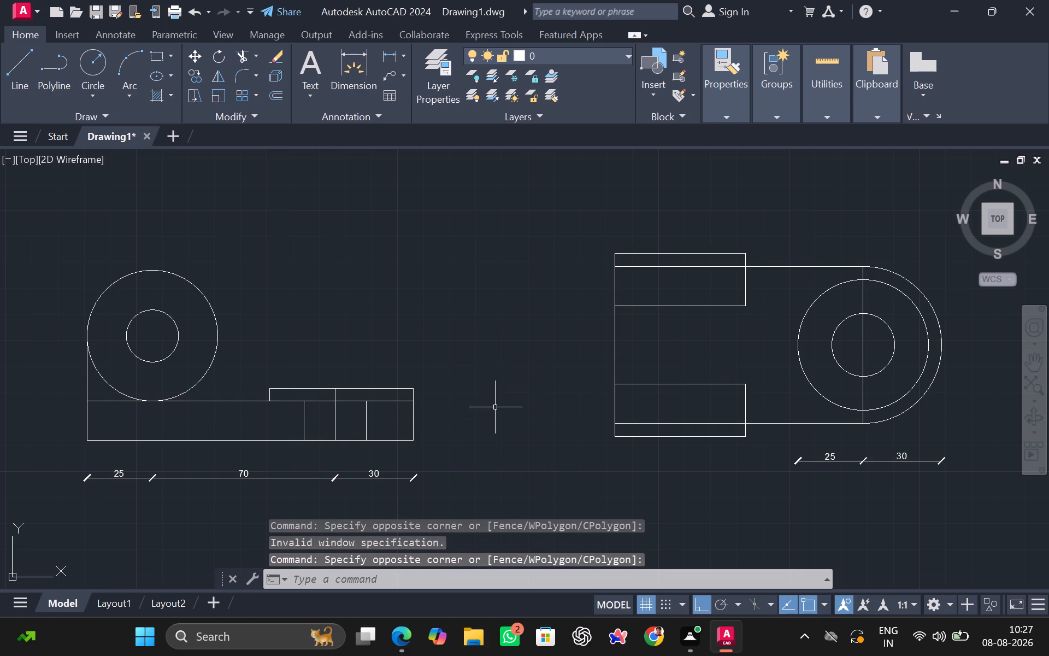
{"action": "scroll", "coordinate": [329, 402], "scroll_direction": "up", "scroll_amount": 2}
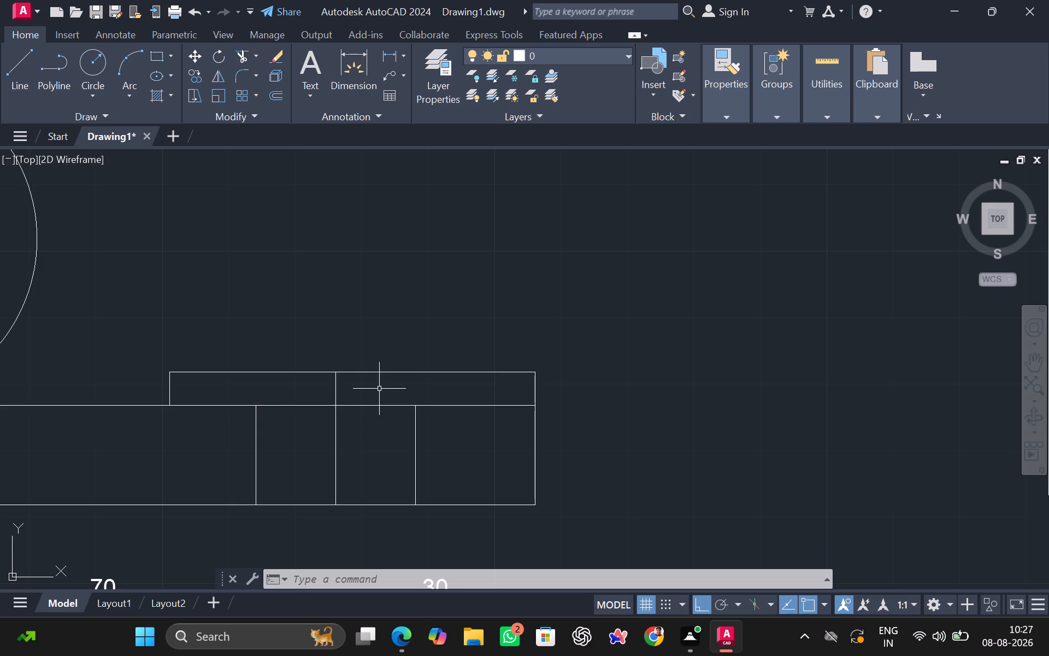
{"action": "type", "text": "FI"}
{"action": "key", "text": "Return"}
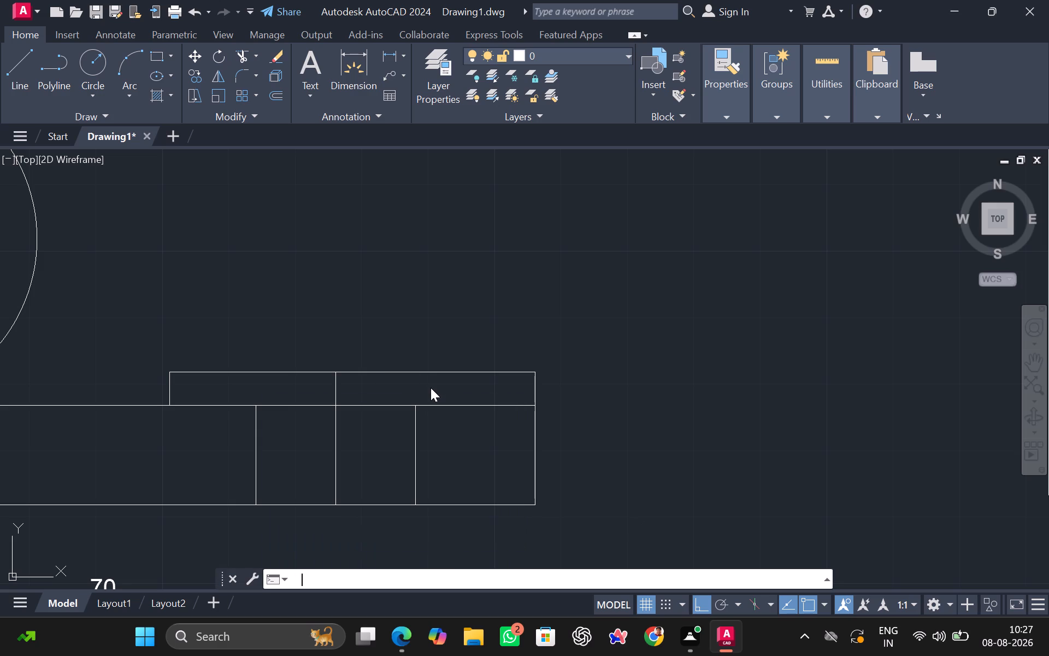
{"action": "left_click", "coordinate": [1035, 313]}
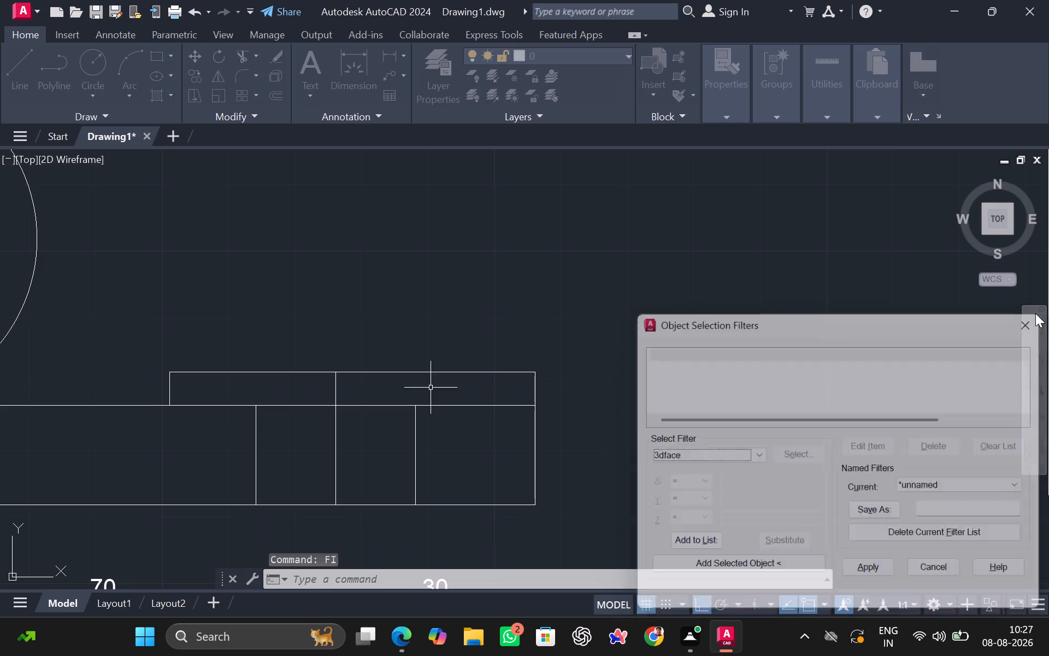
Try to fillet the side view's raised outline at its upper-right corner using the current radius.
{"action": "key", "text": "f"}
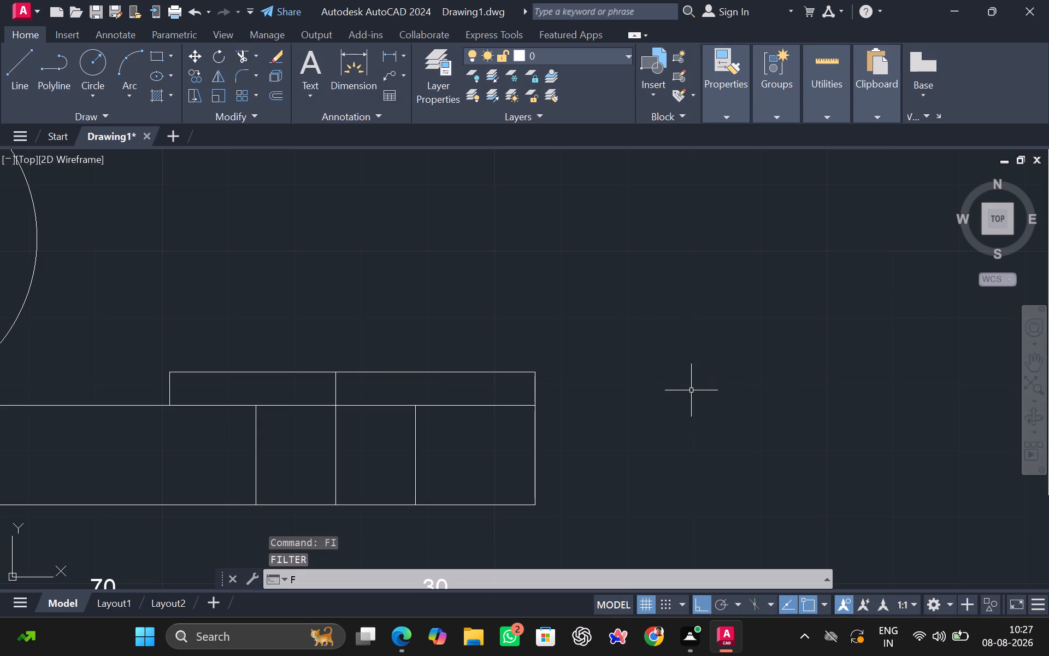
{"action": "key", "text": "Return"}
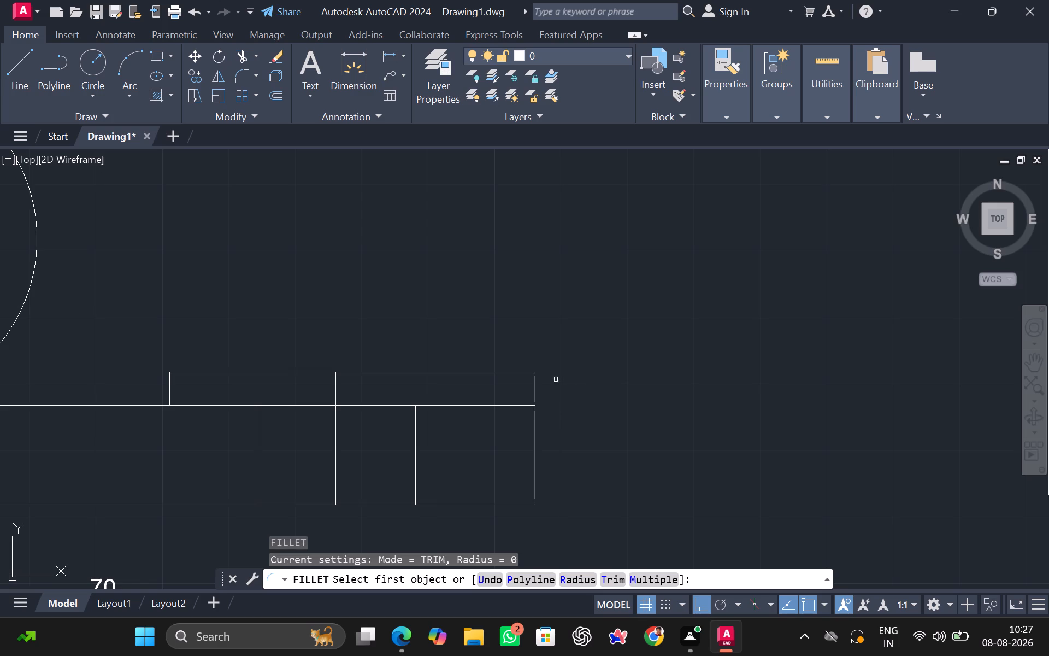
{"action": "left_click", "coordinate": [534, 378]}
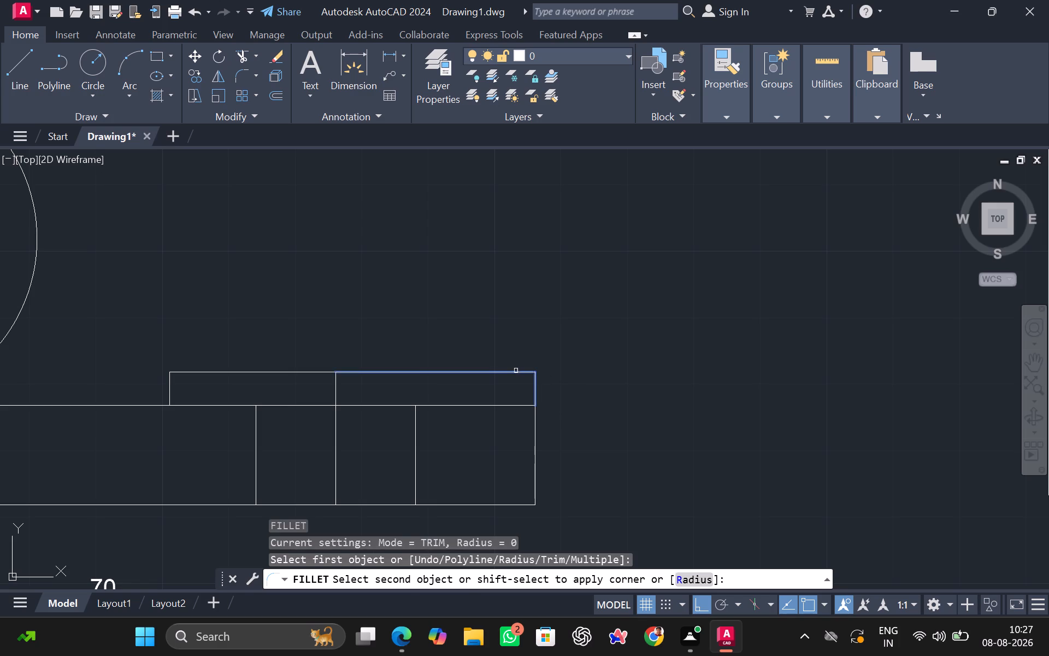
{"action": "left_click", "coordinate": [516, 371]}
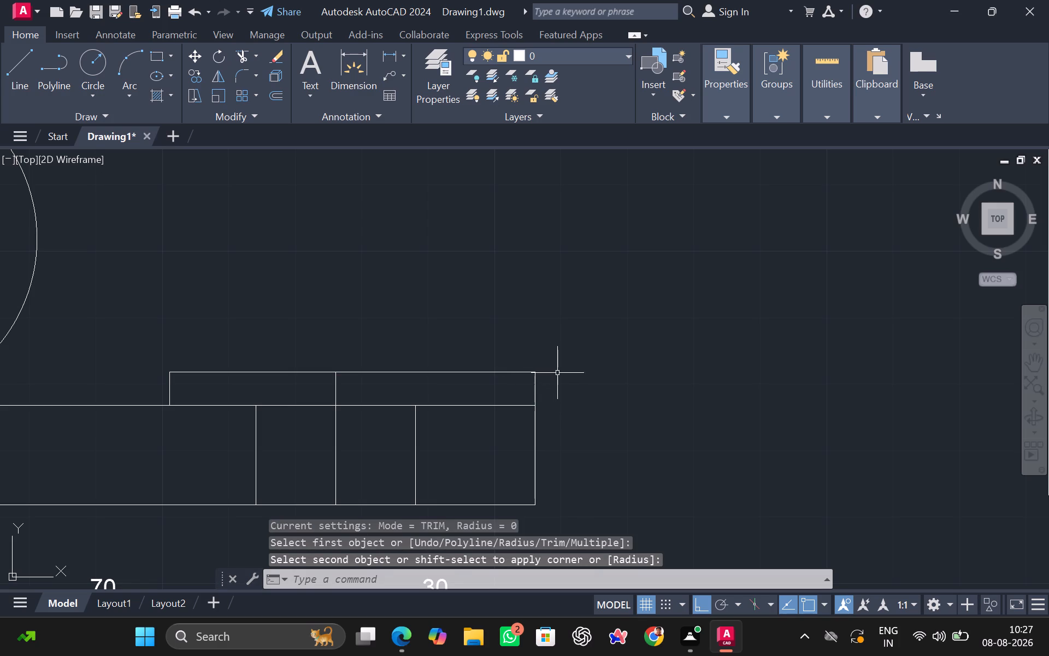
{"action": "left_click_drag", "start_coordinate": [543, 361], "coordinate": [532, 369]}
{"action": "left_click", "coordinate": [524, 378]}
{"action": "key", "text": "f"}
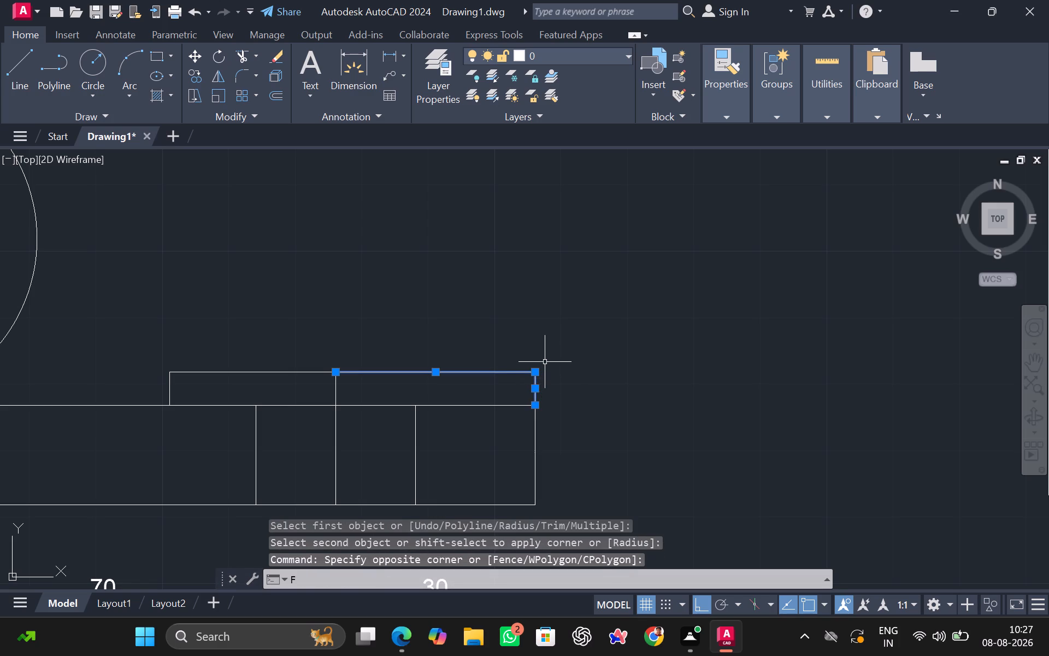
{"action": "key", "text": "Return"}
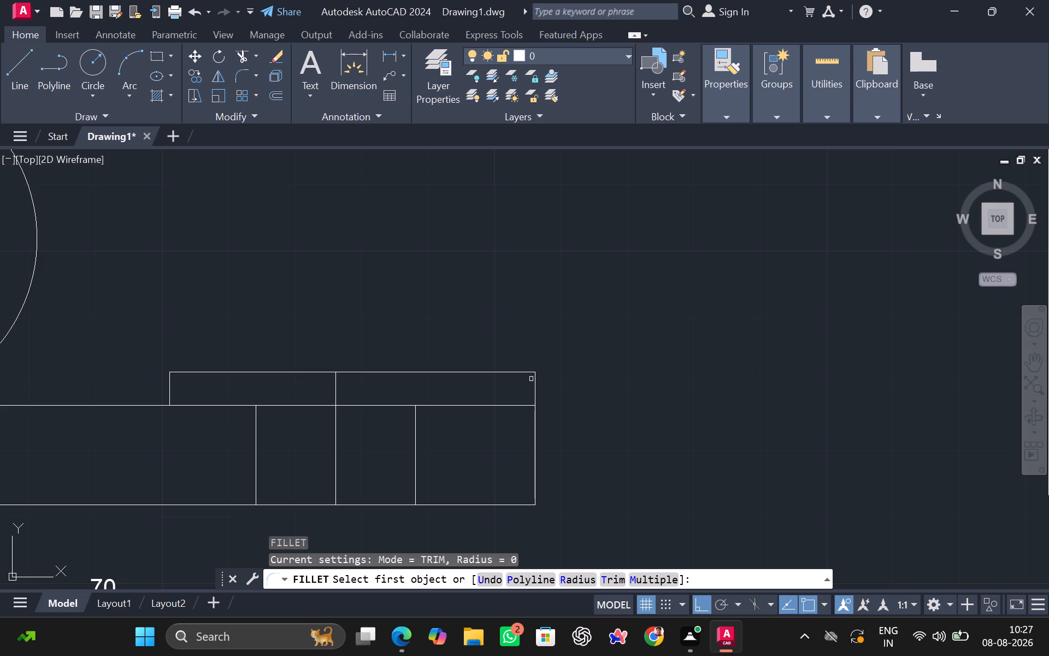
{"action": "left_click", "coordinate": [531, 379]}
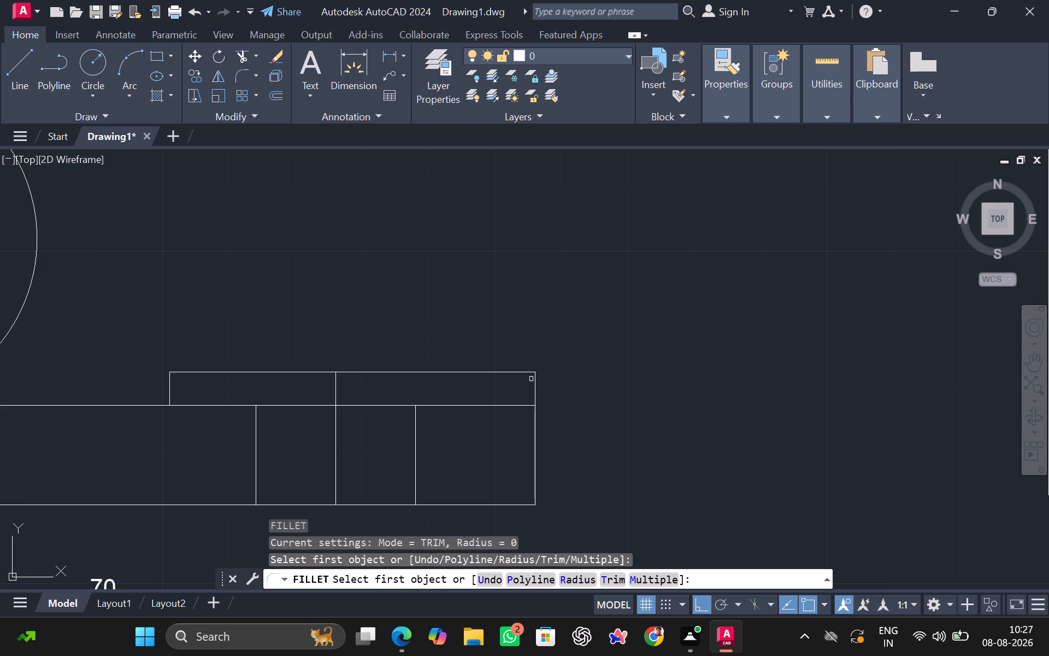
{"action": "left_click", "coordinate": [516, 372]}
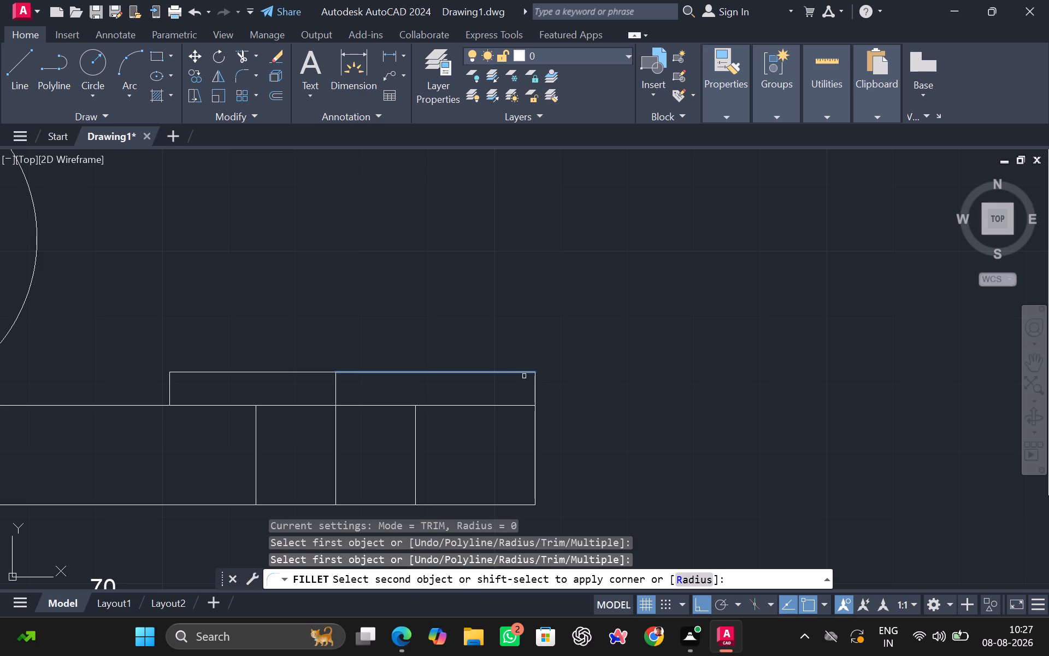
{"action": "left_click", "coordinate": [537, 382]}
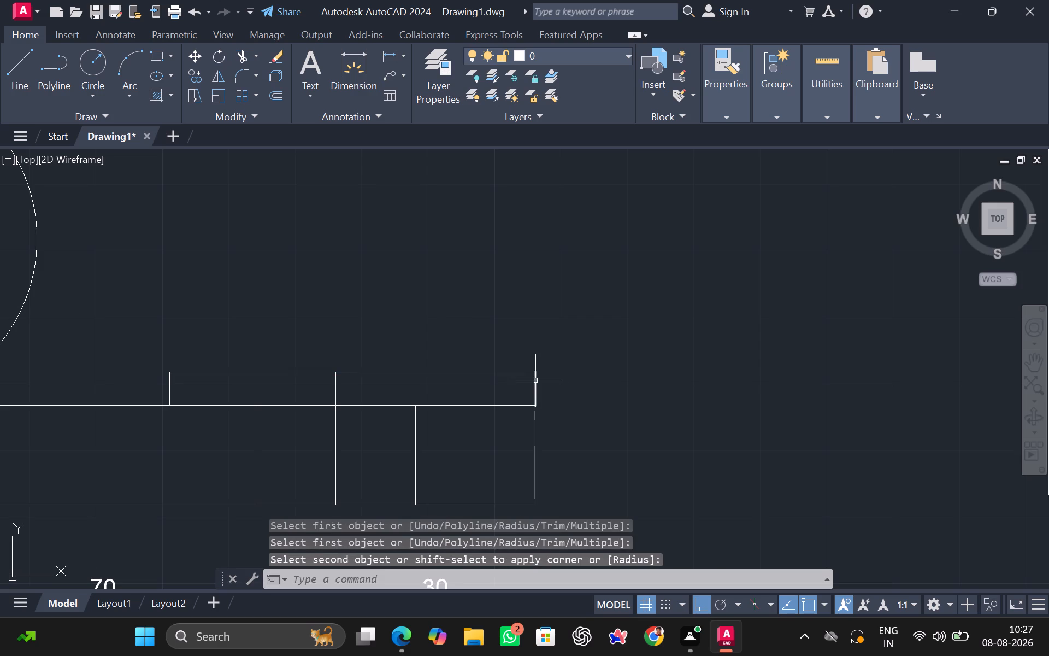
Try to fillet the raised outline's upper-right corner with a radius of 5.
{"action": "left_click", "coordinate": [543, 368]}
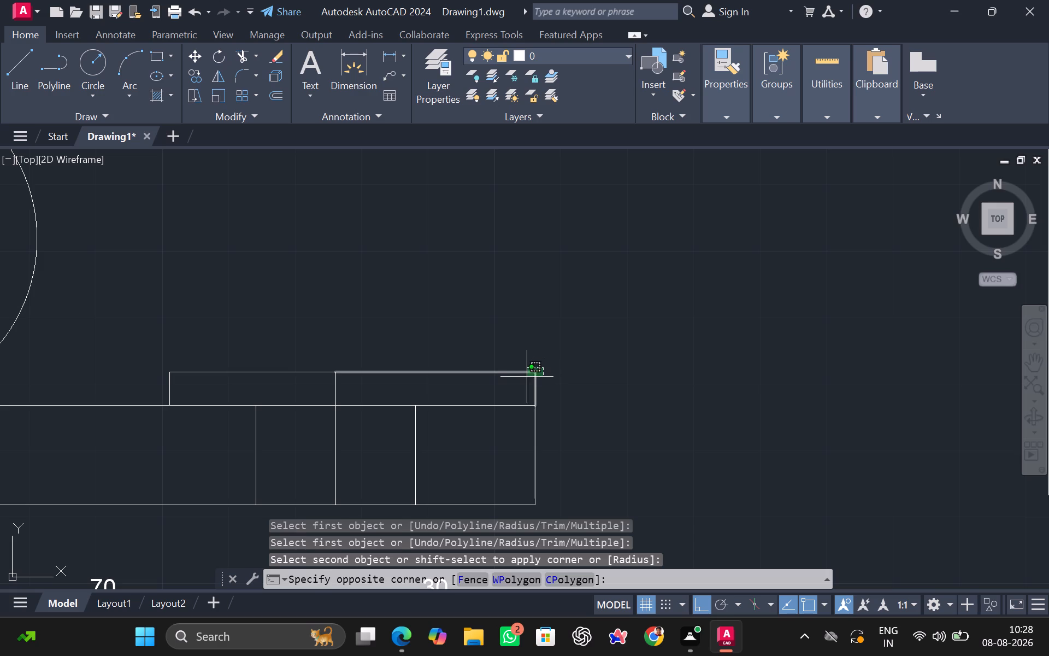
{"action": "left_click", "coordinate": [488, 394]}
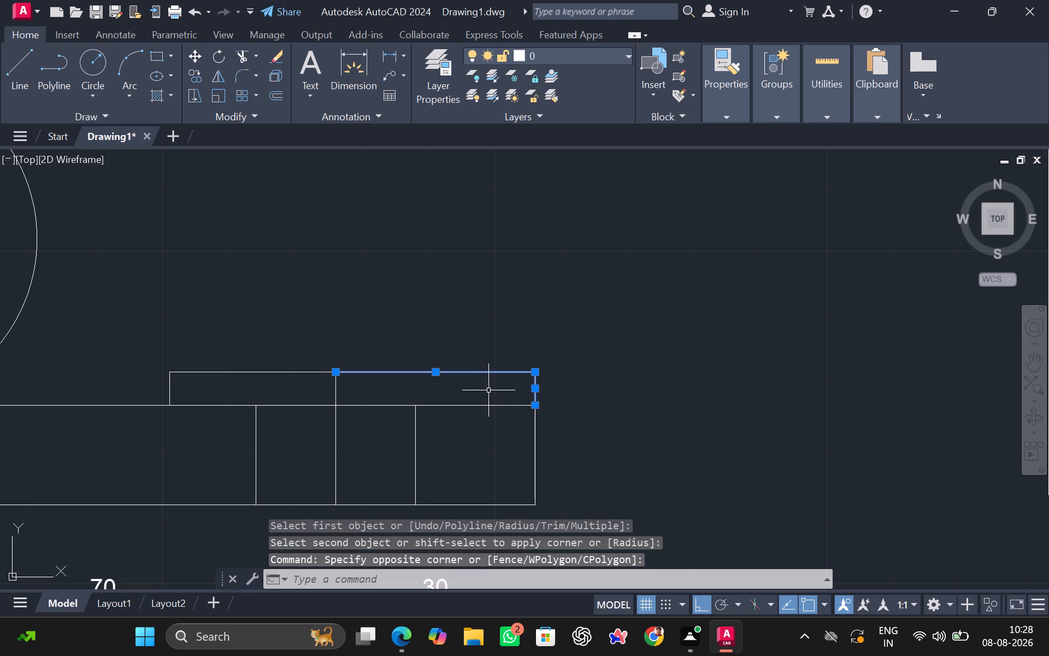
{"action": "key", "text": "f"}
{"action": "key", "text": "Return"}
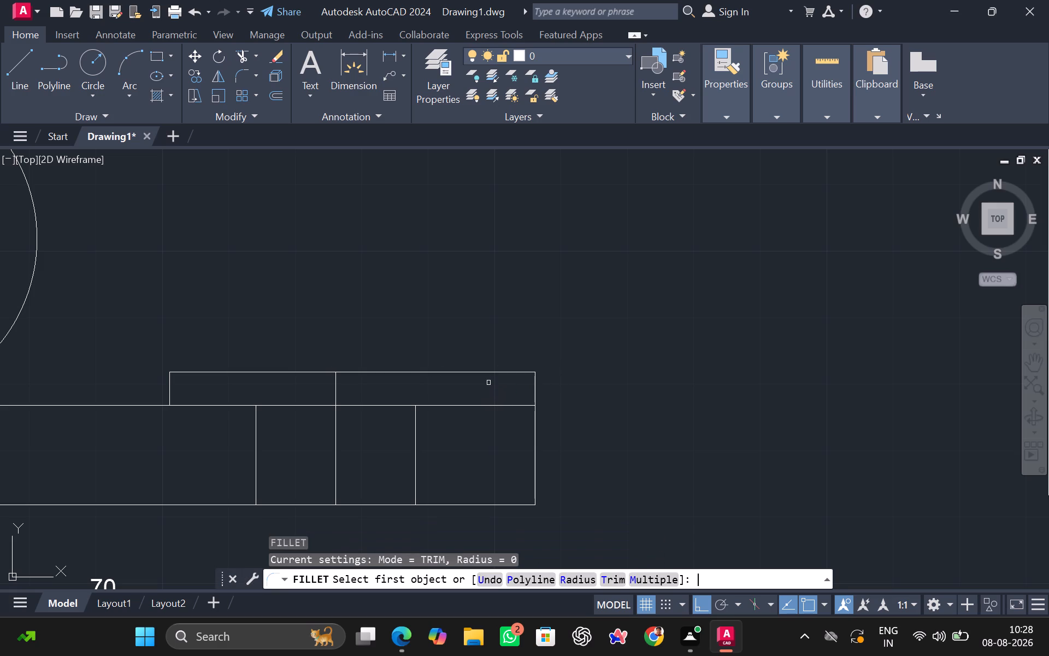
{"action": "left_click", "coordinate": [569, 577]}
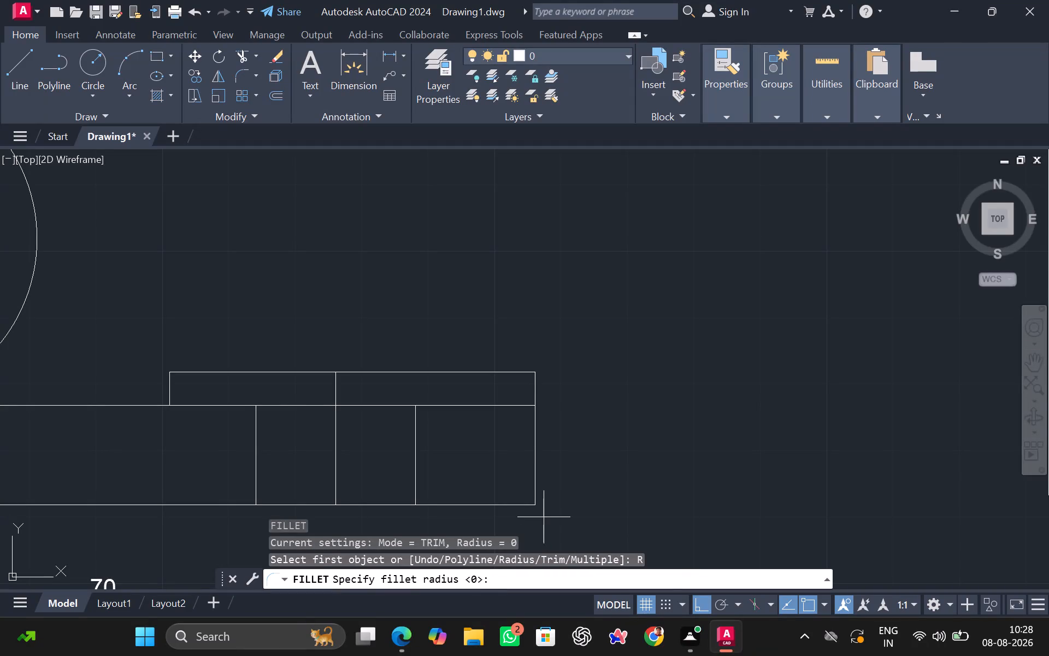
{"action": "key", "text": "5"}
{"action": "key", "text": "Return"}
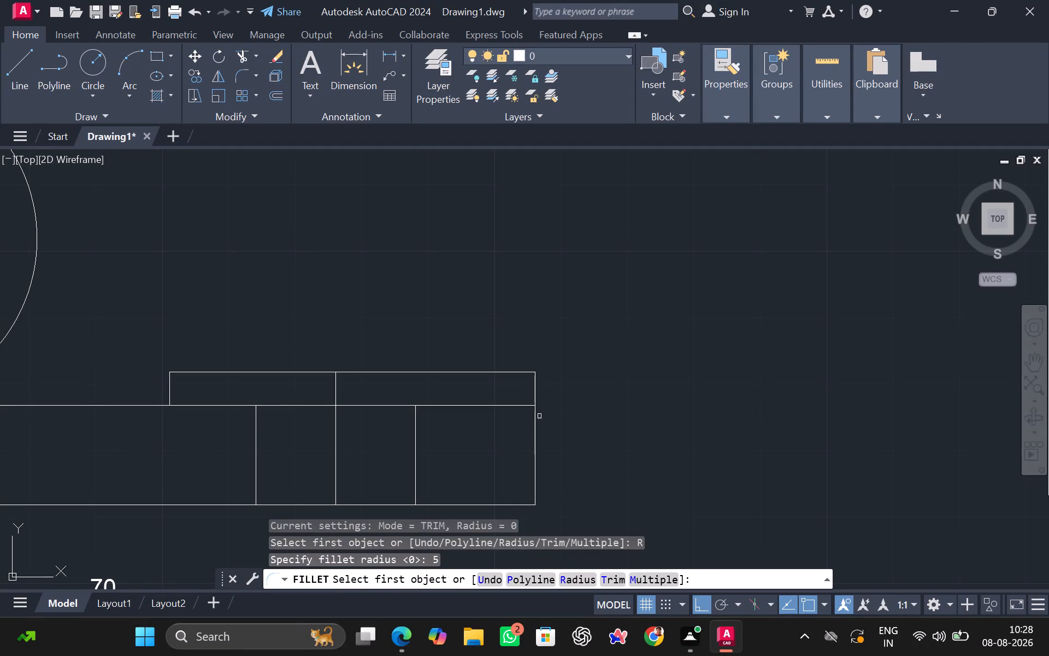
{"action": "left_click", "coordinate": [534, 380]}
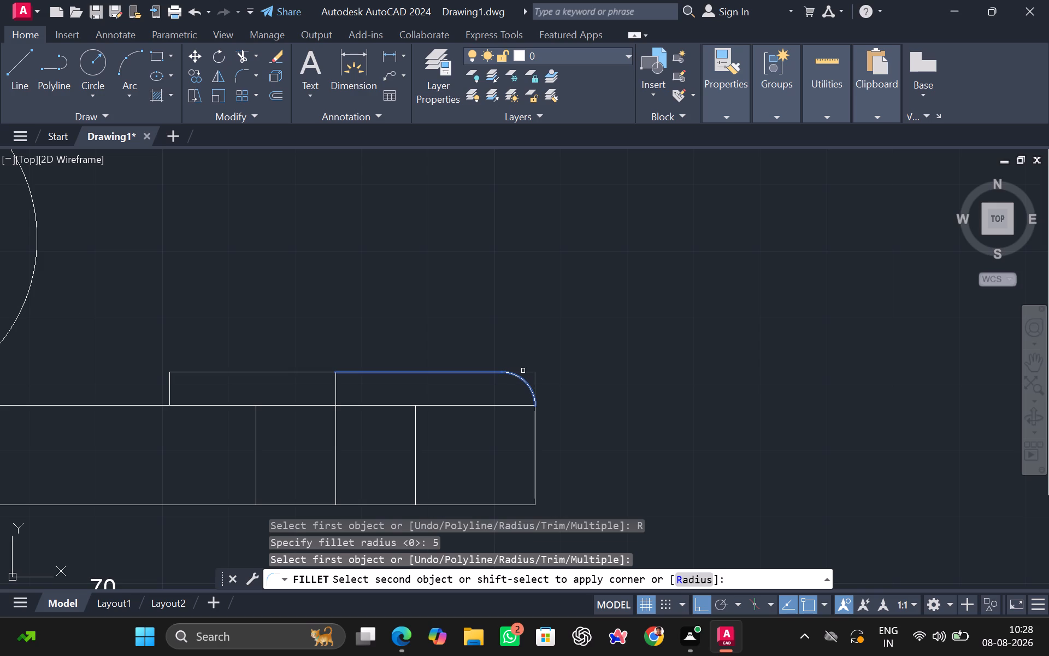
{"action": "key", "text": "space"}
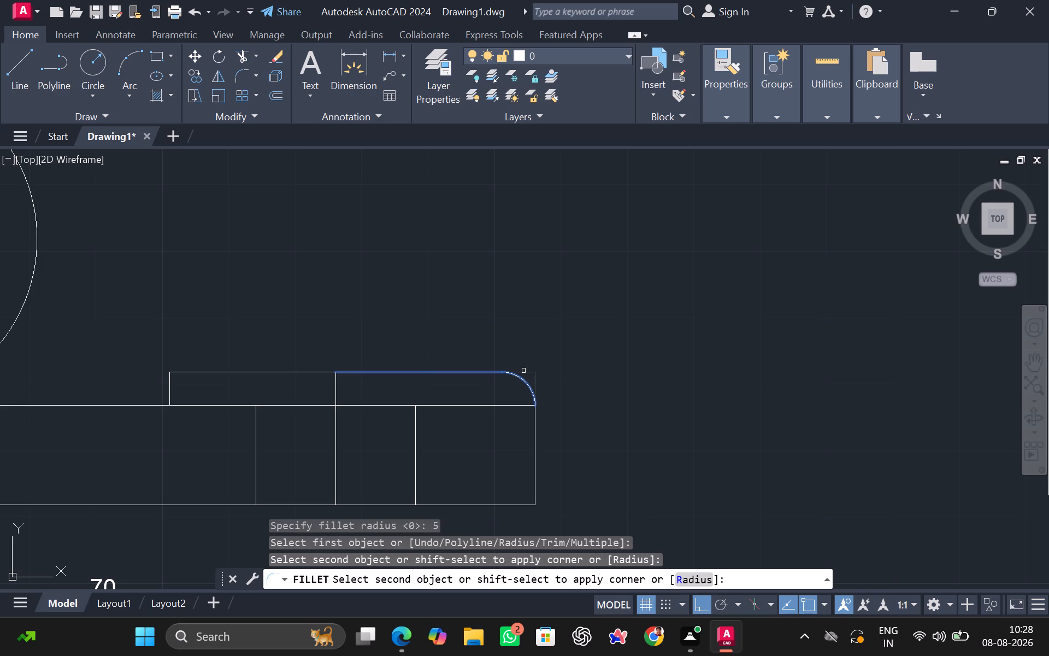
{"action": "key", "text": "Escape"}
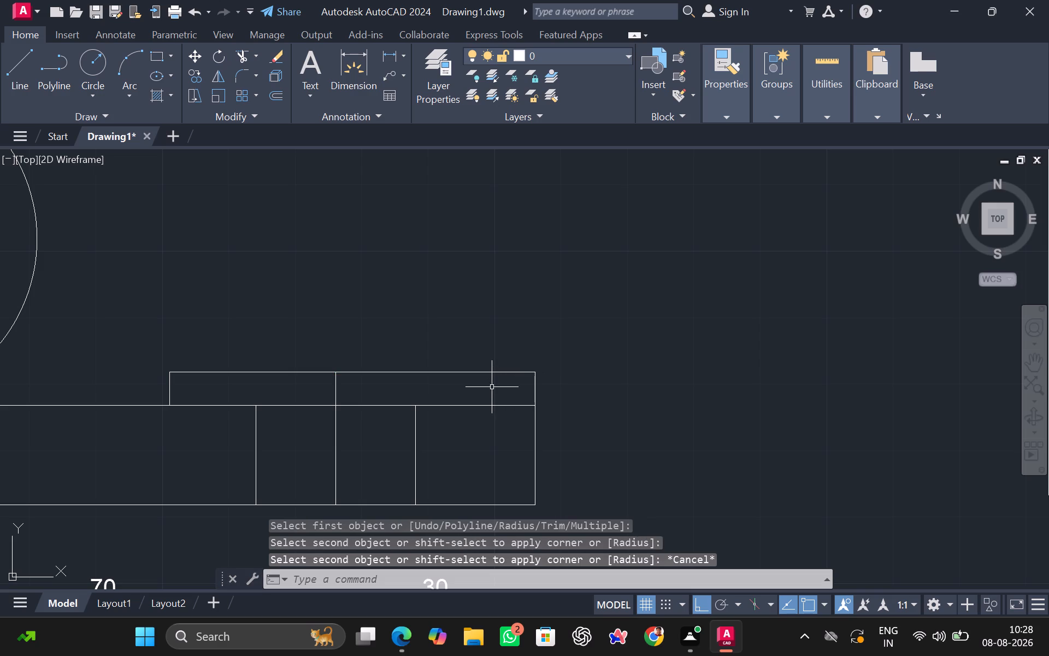
Draw a three-point arc from the bar's upper-right corner through the raised outline's top edge near its right end, ending above and outside the corner.
{"action": "scroll", "coordinate": [343, 427], "scroll_direction": "down", "scroll_amount": 1}
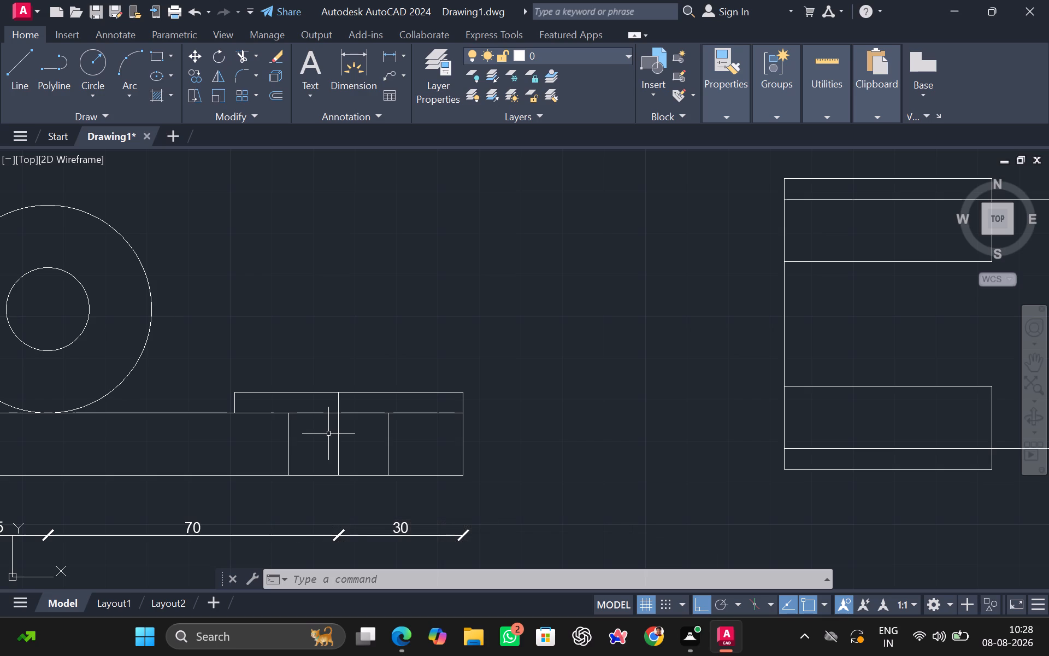
{"action": "scroll", "coordinate": [541, 426], "scroll_direction": "down", "scroll_amount": 2}
{"action": "middle_click_drag", "start_coordinate": [687, 488], "coordinate": [691, 450]}
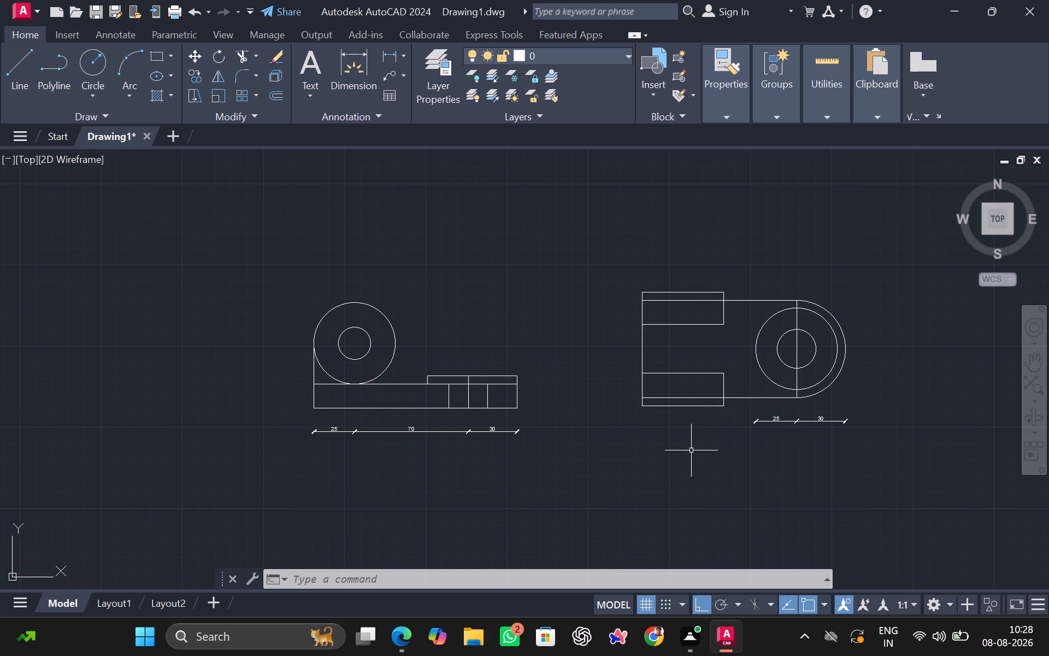
{"action": "scroll", "coordinate": [744, 428], "scroll_direction": "up", "scroll_amount": 1}
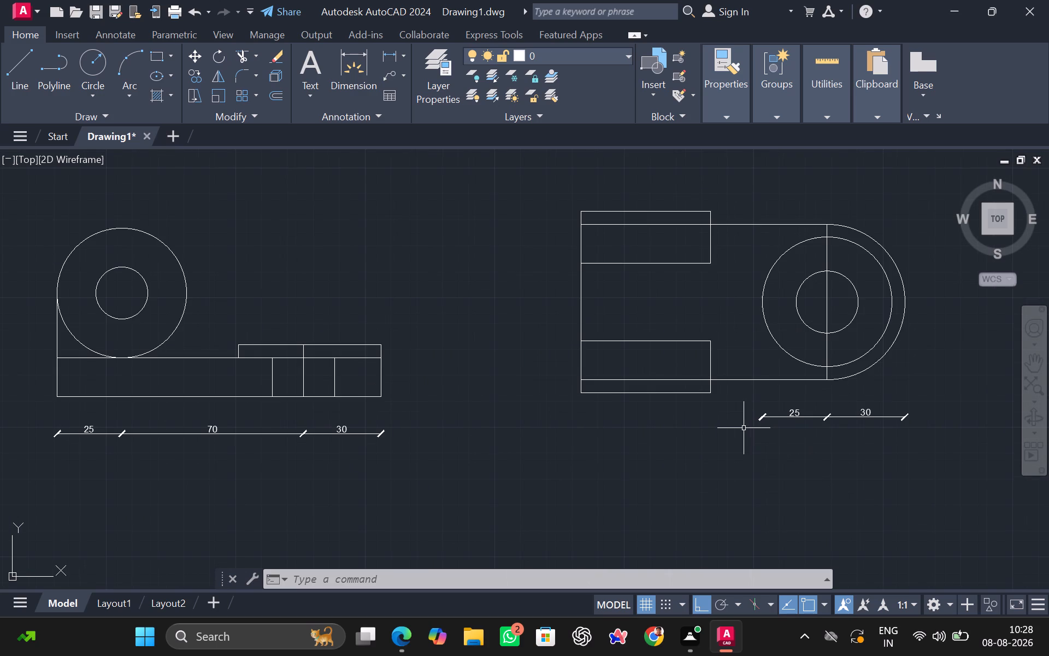
{"action": "middle_click_drag", "start_coordinate": [706, 449], "coordinate": [790, 472]}
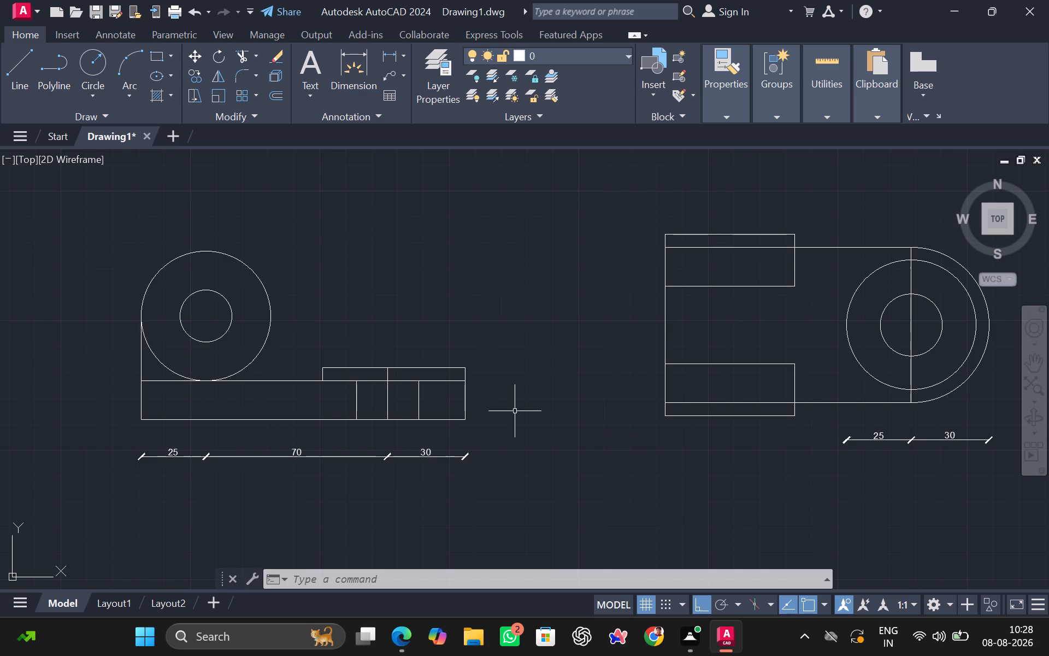
{"action": "scroll", "coordinate": [392, 427], "scroll_direction": "up", "scroll_amount": 1}
{"action": "middle_click_drag", "start_coordinate": [394, 429], "coordinate": [505, 454]}
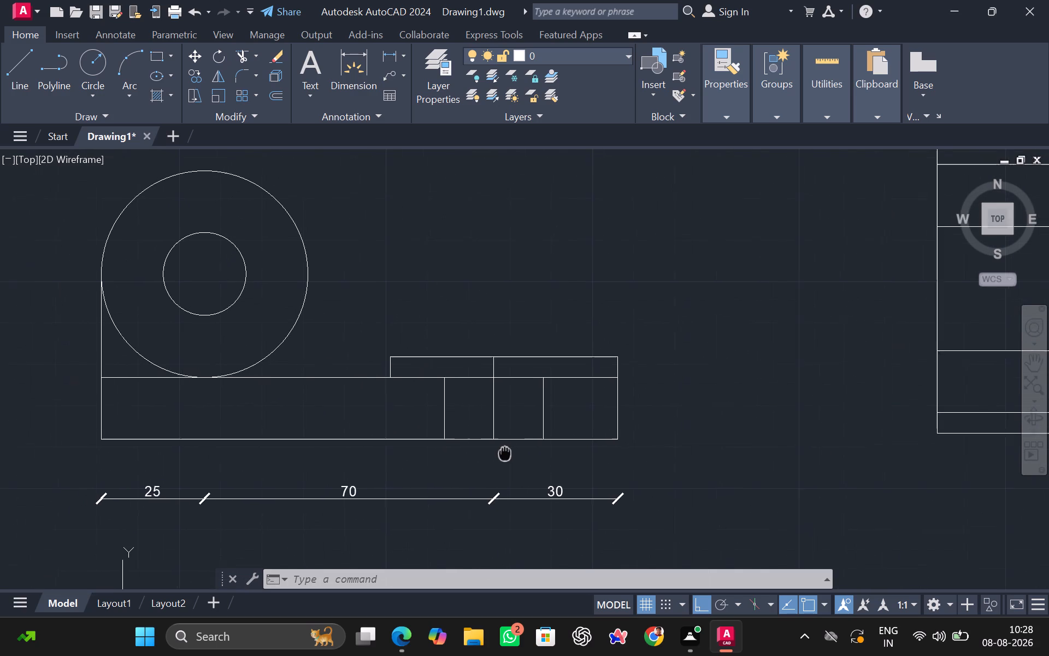
{"action": "middle_click_drag", "start_coordinate": [505, 454], "coordinate": [498, 459]}
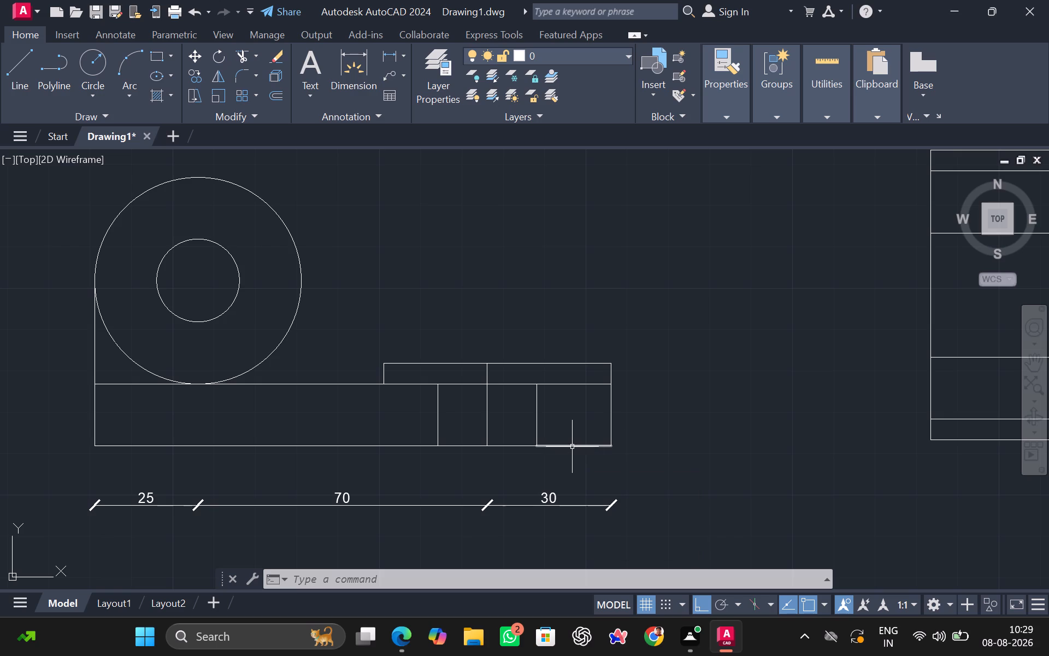
{"action": "left_click", "coordinate": [133, 89]}
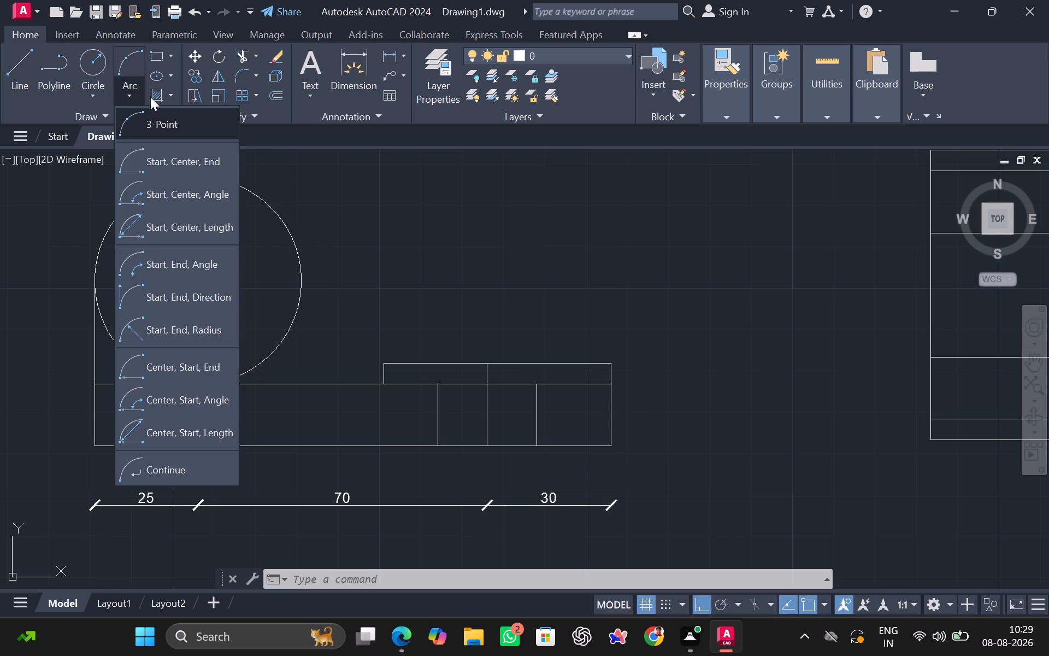
{"action": "left_click", "coordinate": [202, 128]}
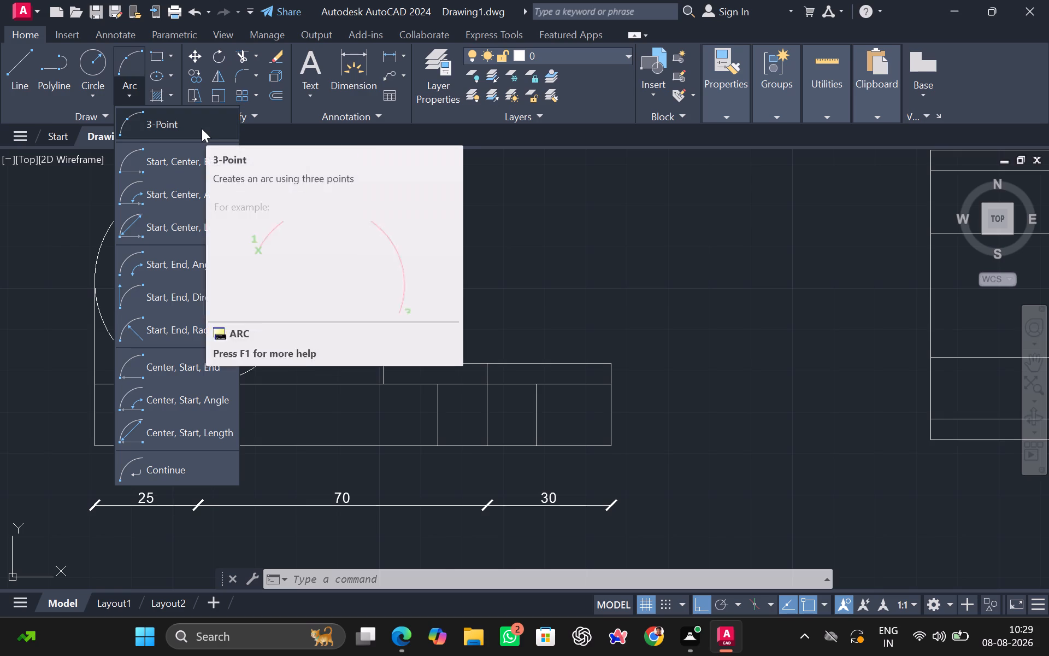
{"action": "scroll", "coordinate": [623, 408], "scroll_direction": "up", "scroll_amount": 2}
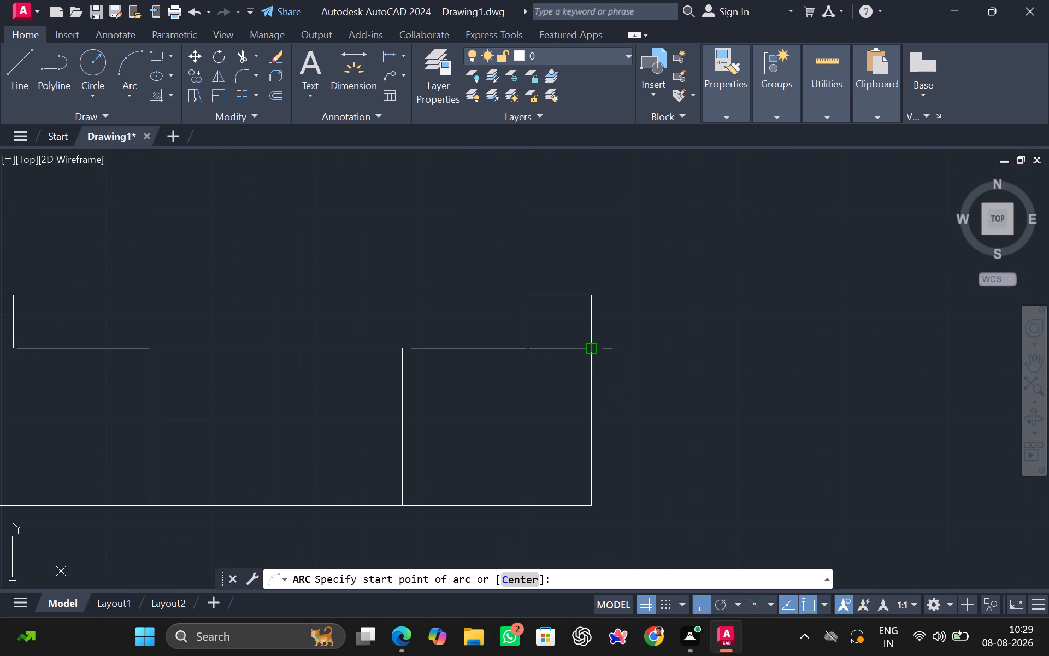
{"action": "left_click", "coordinate": [593, 349]}
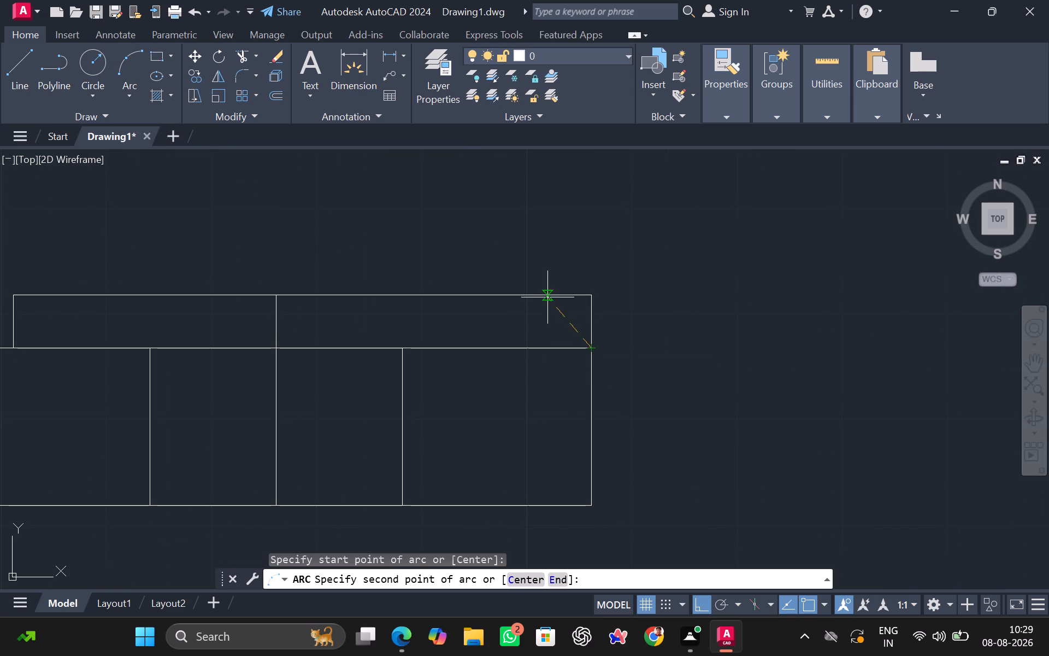
{"action": "left_click", "coordinate": [540, 292]}
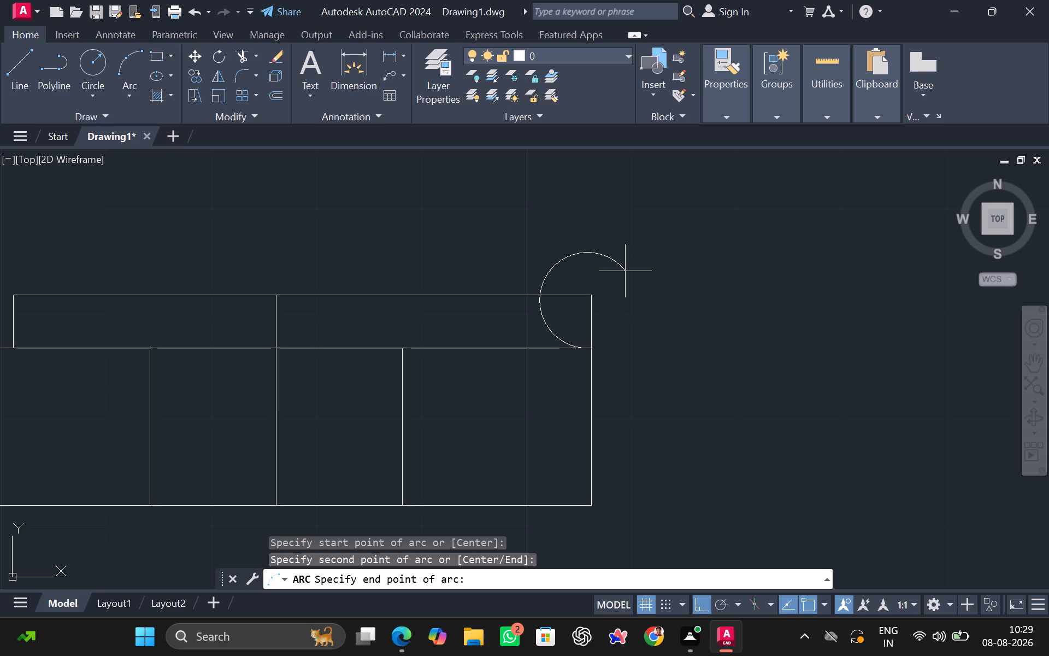
{"action": "left_click", "coordinate": [627, 271]}
Trim away the arc portion above the raised outline and the outline's square upper-right corner segments outside the concave arc.
{"action": "type", "text": "TR"}
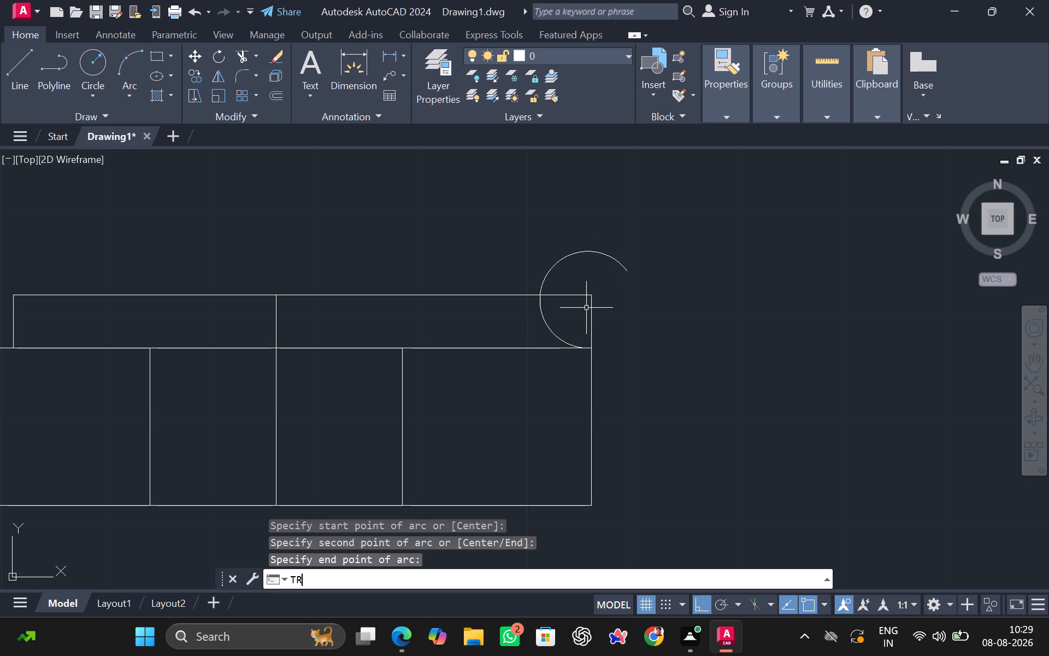
{"action": "key", "text": "Return"}
{"action": "left_click_drag", "start_coordinate": [570, 265], "coordinate": [554, 247]}
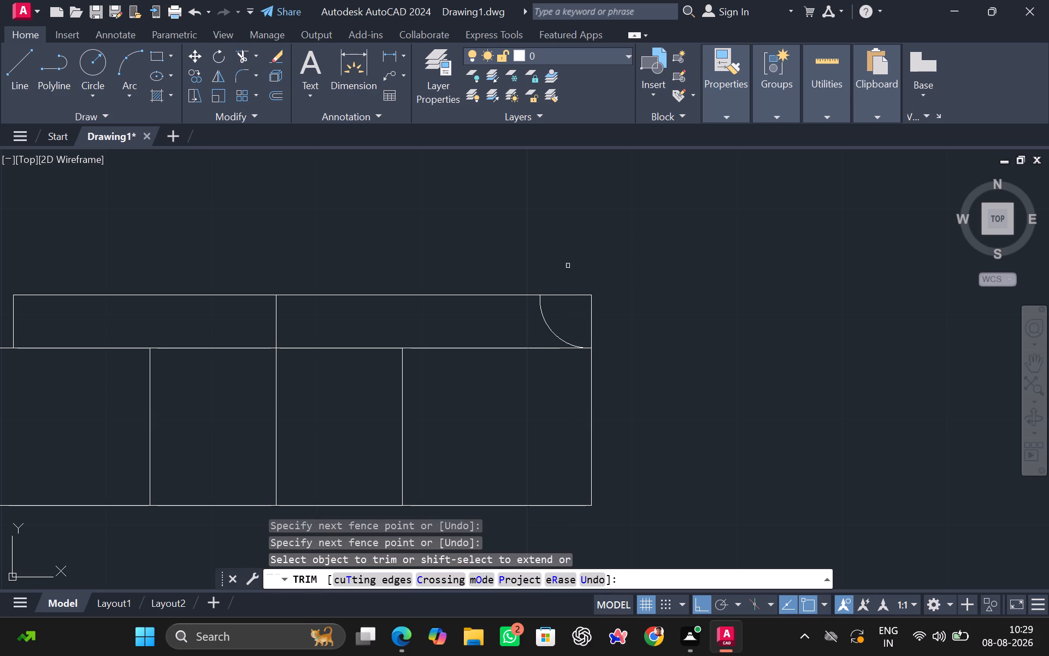
{"action": "left_click_drag", "start_coordinate": [573, 293], "coordinate": [608, 318]}
{"action": "left_click_drag", "start_coordinate": [599, 314], "coordinate": [577, 312]}
{"action": "left_click_drag", "start_coordinate": [570, 294], "coordinate": [580, 308]}
{"action": "scroll", "coordinate": [588, 282], "scroll_direction": "down", "scroll_amount": 3}
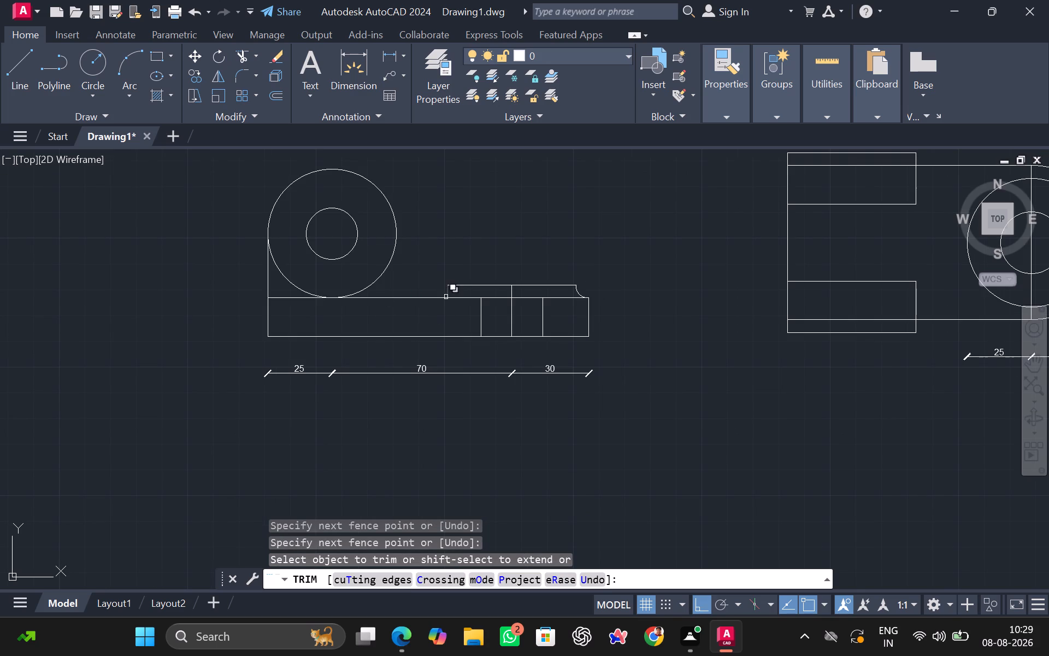
{"action": "scroll", "coordinate": [446, 297], "scroll_direction": "up", "scroll_amount": 2}
{"action": "key", "text": "space"}
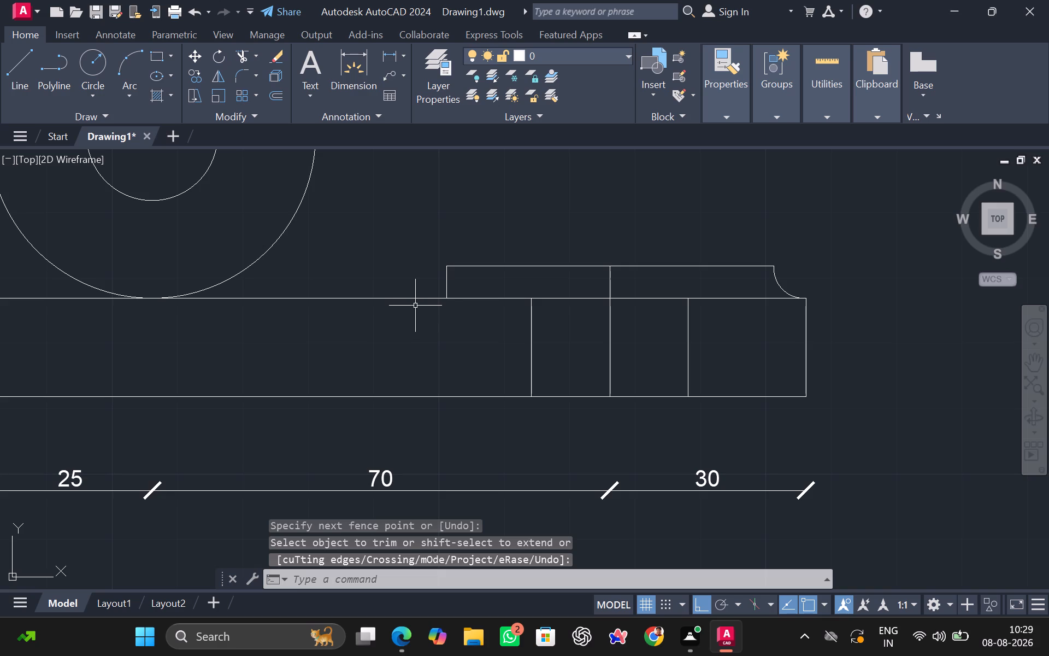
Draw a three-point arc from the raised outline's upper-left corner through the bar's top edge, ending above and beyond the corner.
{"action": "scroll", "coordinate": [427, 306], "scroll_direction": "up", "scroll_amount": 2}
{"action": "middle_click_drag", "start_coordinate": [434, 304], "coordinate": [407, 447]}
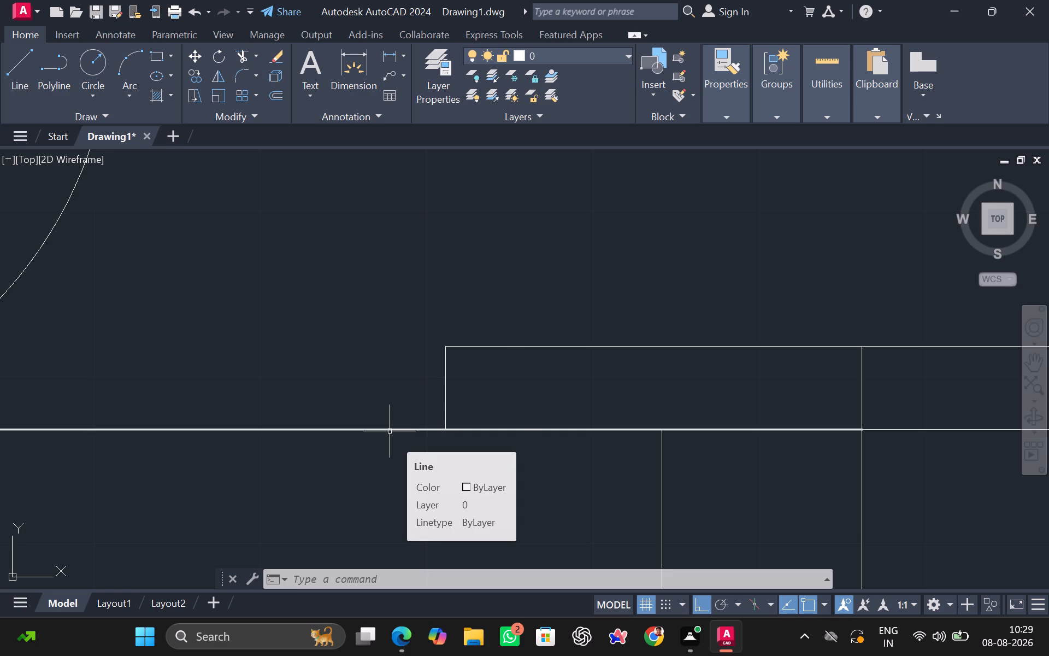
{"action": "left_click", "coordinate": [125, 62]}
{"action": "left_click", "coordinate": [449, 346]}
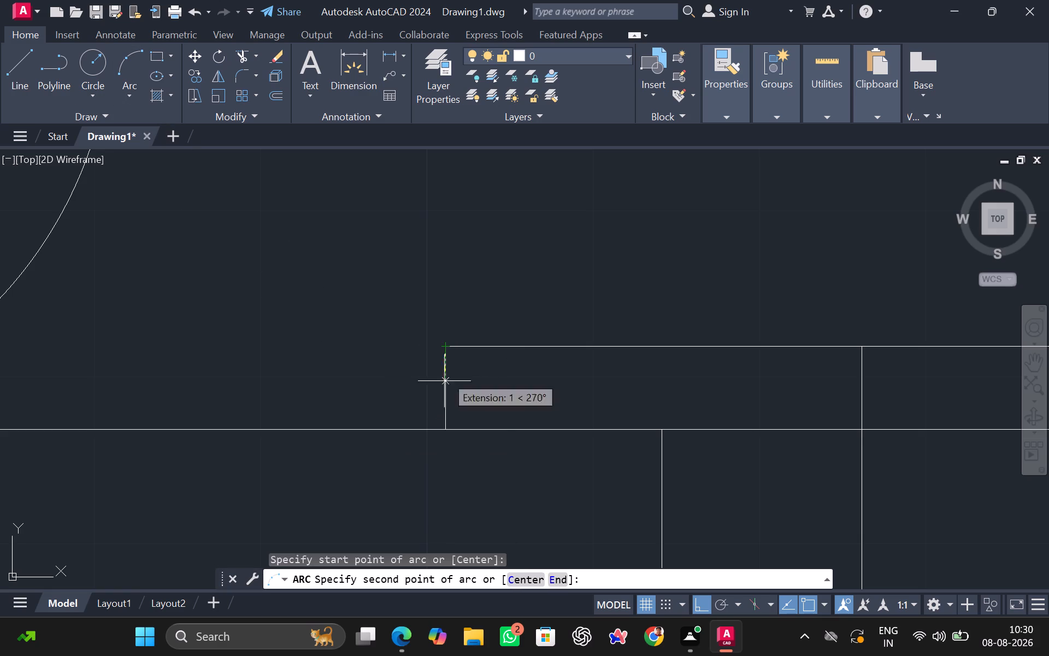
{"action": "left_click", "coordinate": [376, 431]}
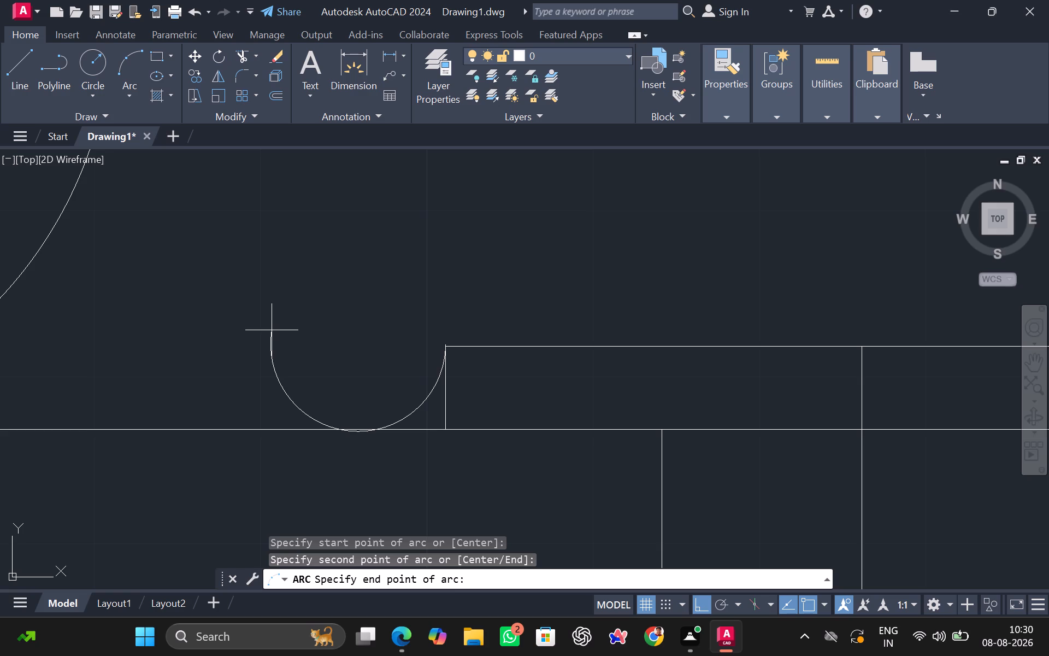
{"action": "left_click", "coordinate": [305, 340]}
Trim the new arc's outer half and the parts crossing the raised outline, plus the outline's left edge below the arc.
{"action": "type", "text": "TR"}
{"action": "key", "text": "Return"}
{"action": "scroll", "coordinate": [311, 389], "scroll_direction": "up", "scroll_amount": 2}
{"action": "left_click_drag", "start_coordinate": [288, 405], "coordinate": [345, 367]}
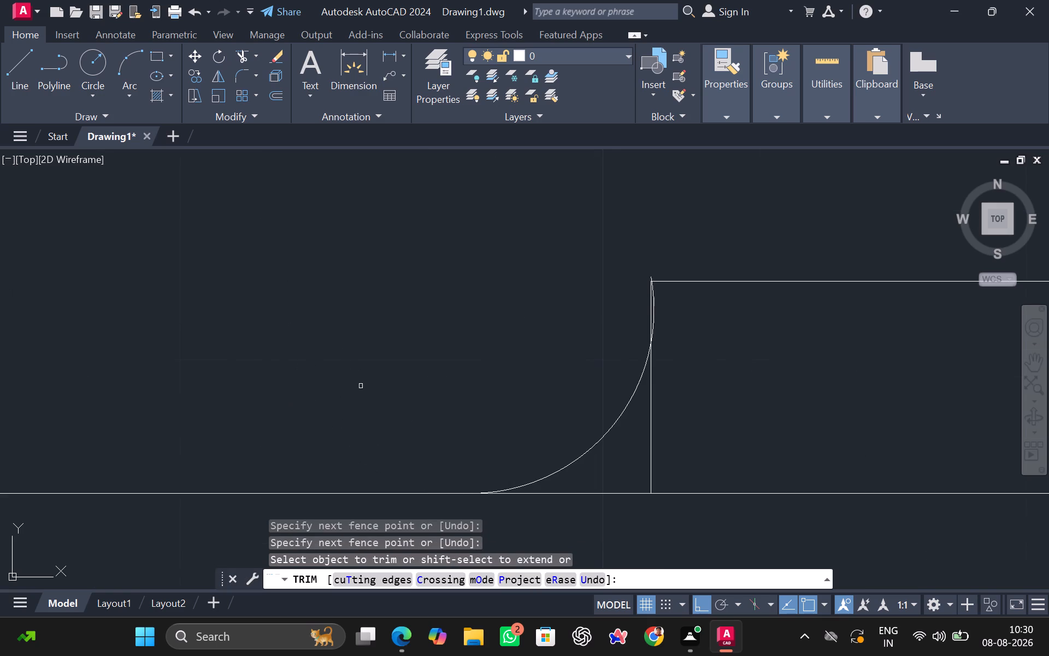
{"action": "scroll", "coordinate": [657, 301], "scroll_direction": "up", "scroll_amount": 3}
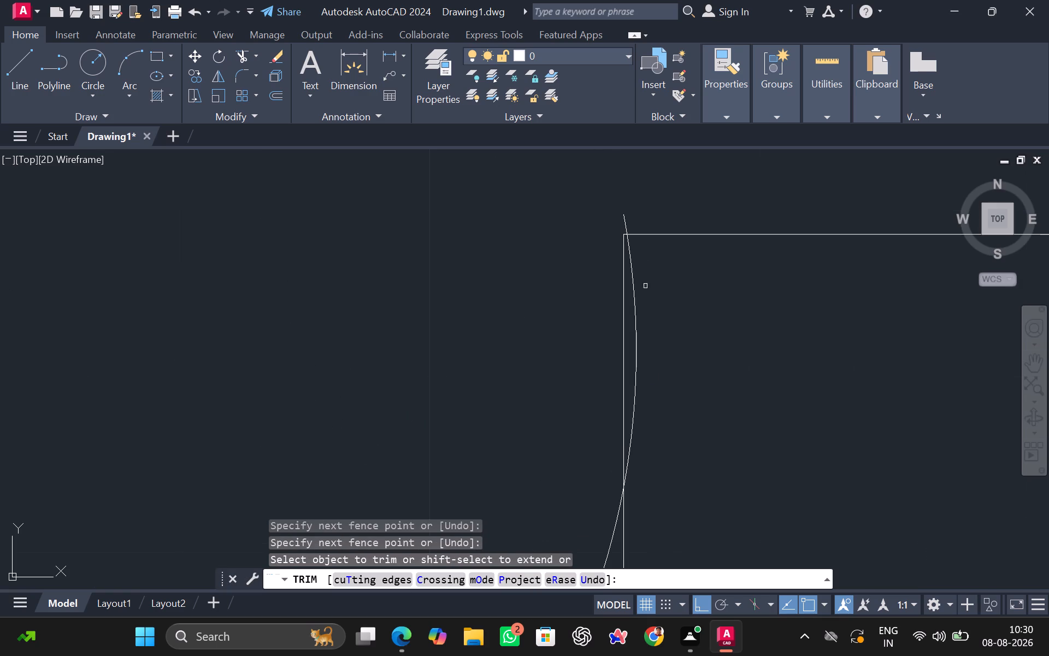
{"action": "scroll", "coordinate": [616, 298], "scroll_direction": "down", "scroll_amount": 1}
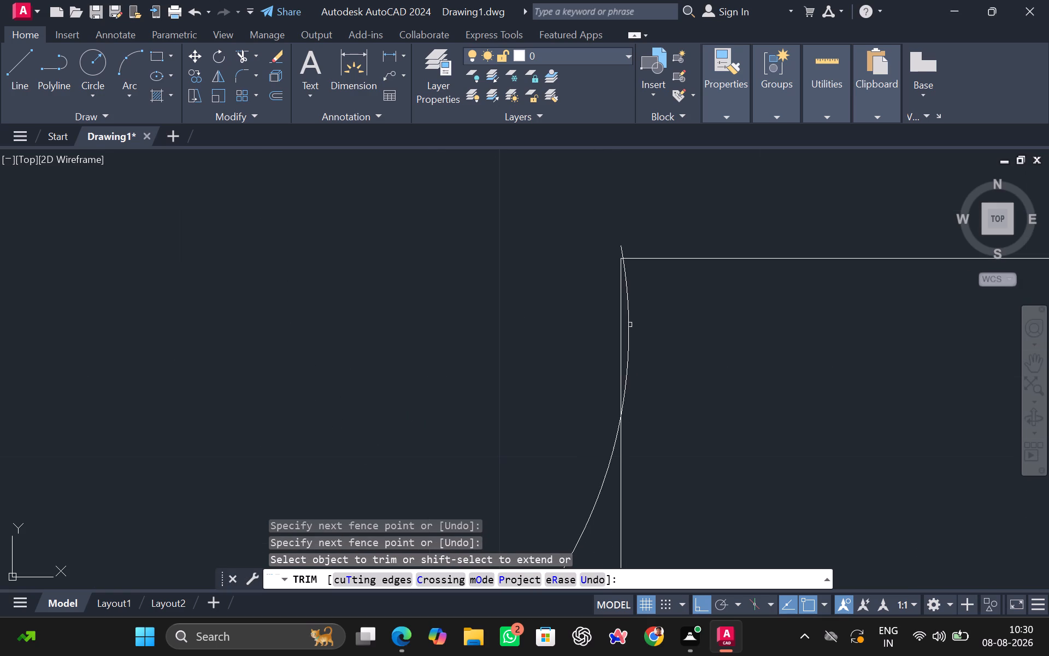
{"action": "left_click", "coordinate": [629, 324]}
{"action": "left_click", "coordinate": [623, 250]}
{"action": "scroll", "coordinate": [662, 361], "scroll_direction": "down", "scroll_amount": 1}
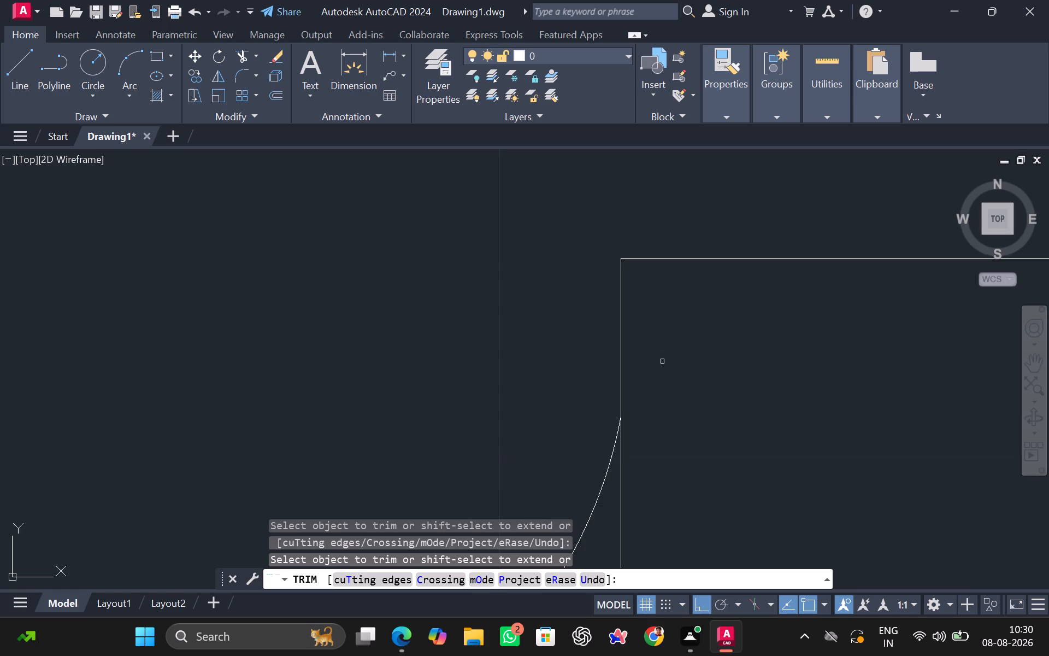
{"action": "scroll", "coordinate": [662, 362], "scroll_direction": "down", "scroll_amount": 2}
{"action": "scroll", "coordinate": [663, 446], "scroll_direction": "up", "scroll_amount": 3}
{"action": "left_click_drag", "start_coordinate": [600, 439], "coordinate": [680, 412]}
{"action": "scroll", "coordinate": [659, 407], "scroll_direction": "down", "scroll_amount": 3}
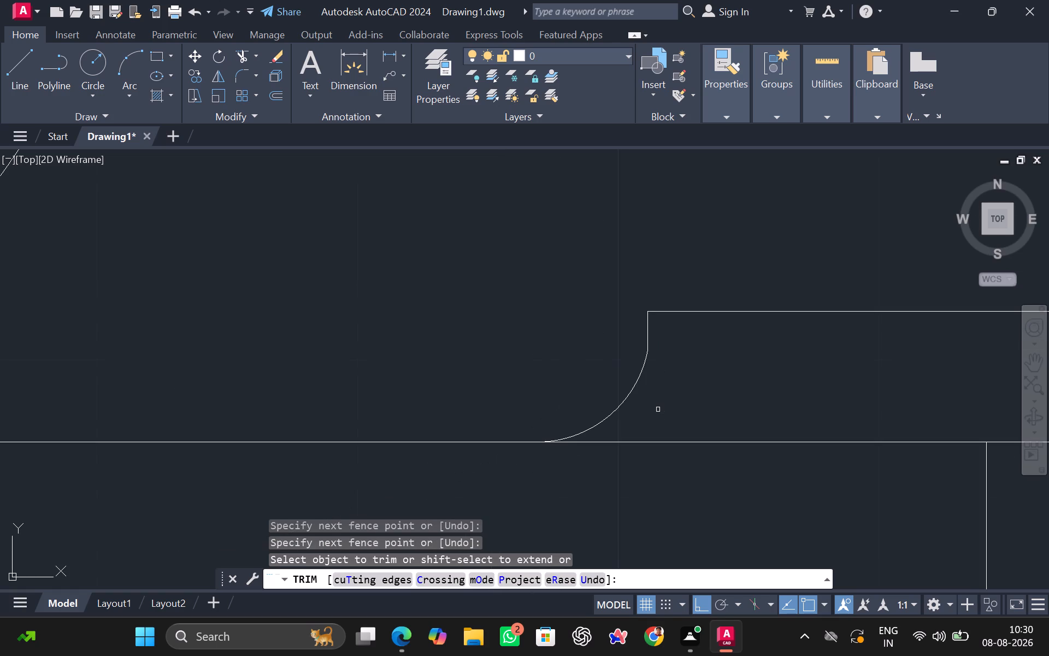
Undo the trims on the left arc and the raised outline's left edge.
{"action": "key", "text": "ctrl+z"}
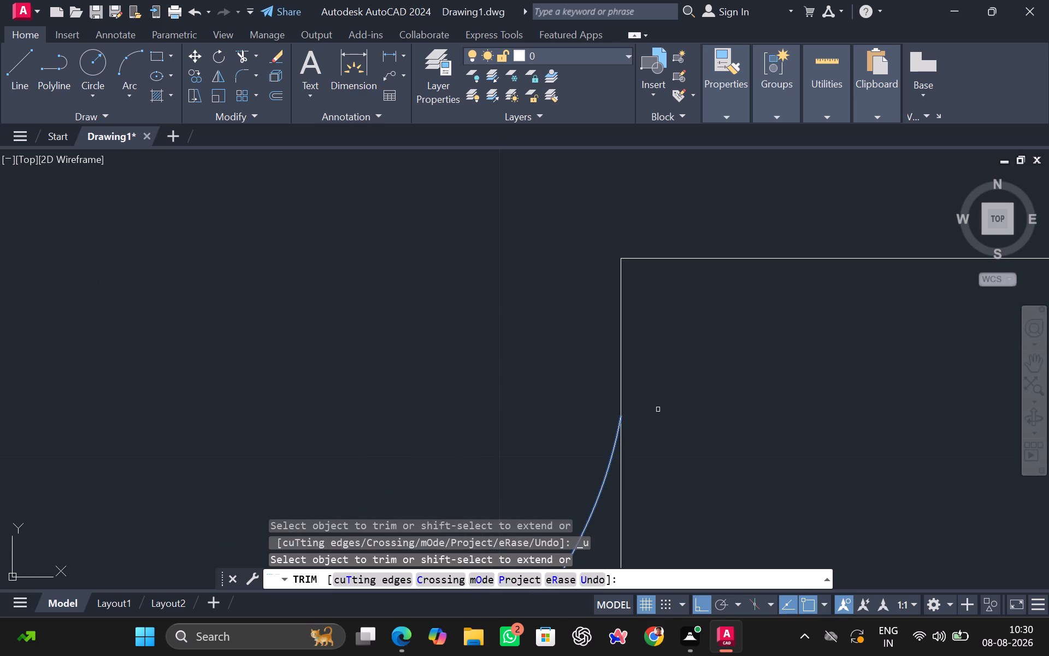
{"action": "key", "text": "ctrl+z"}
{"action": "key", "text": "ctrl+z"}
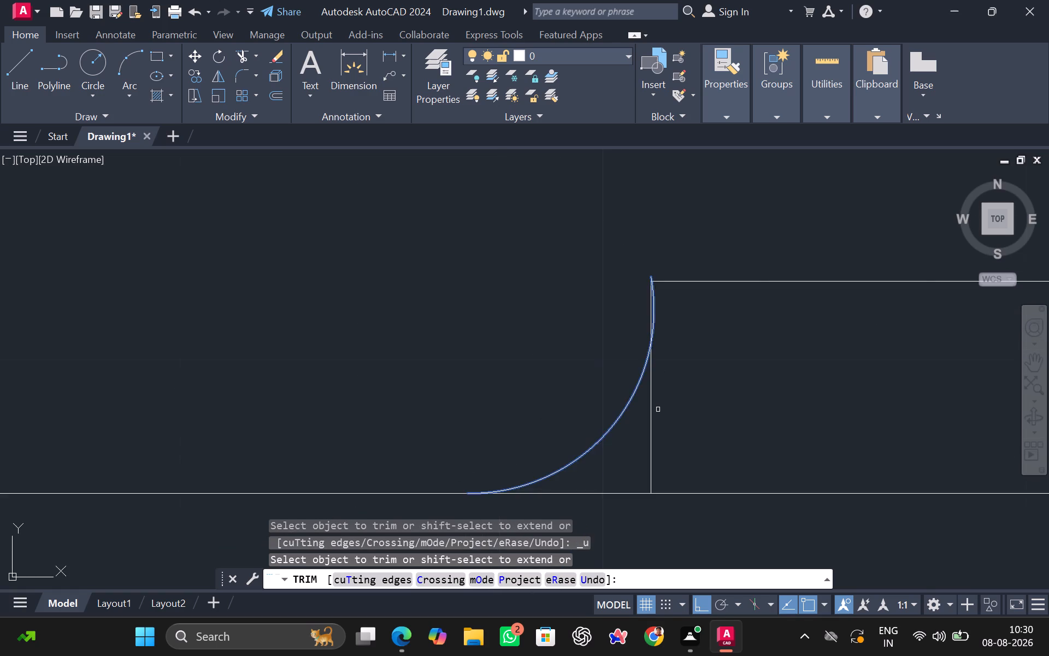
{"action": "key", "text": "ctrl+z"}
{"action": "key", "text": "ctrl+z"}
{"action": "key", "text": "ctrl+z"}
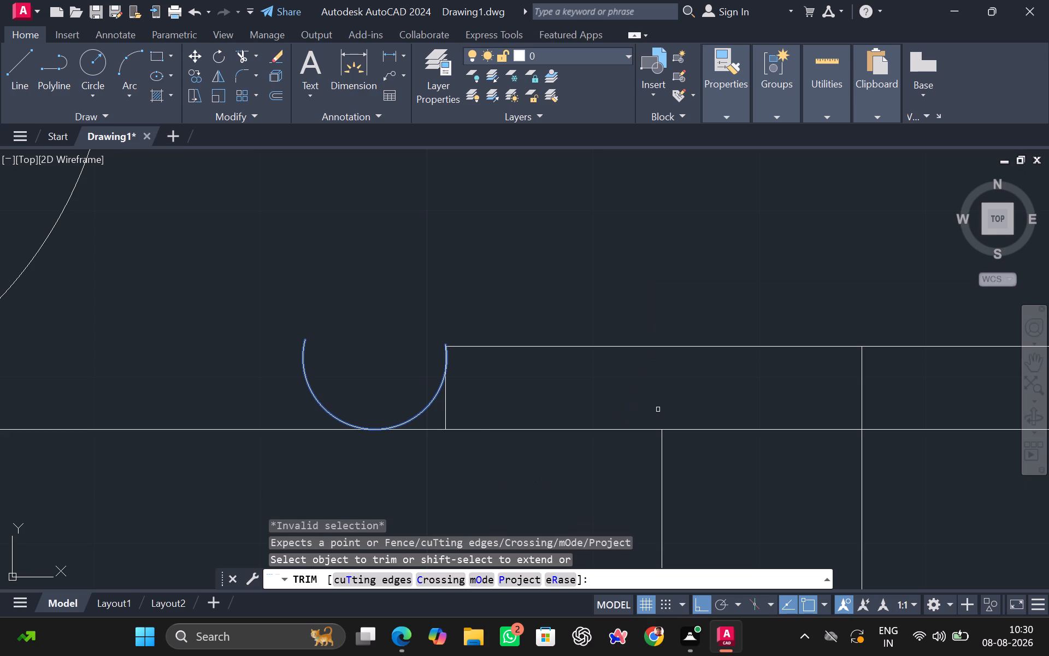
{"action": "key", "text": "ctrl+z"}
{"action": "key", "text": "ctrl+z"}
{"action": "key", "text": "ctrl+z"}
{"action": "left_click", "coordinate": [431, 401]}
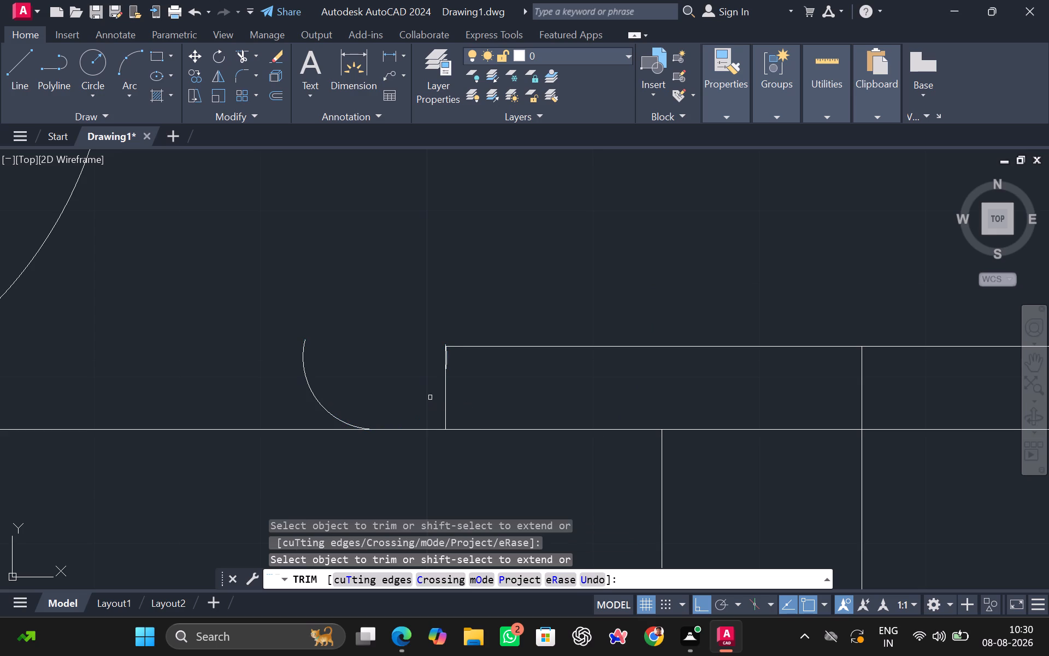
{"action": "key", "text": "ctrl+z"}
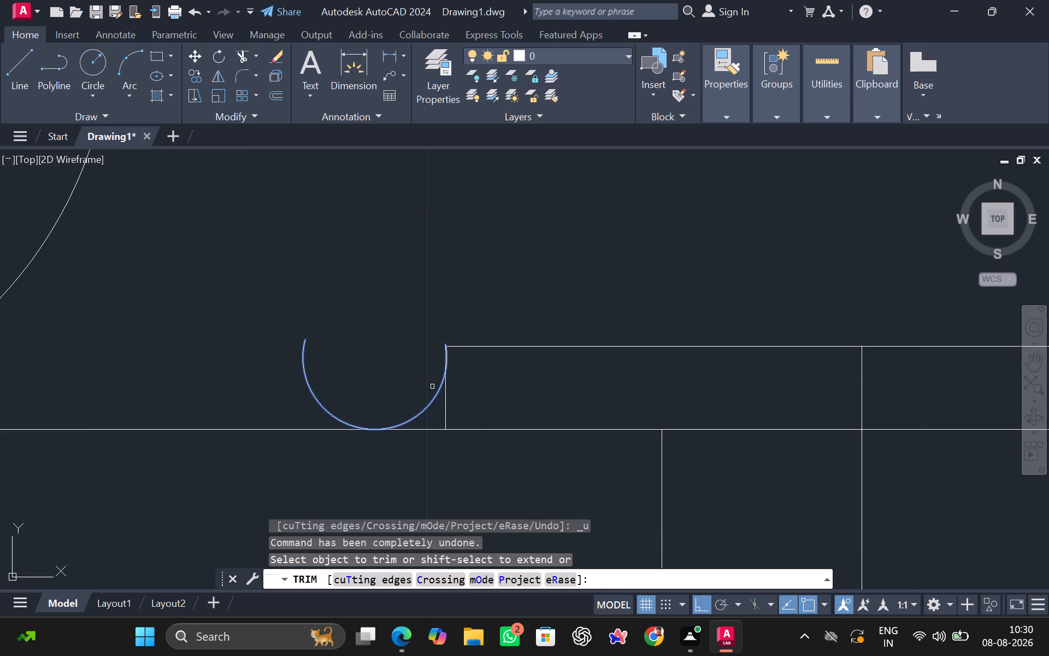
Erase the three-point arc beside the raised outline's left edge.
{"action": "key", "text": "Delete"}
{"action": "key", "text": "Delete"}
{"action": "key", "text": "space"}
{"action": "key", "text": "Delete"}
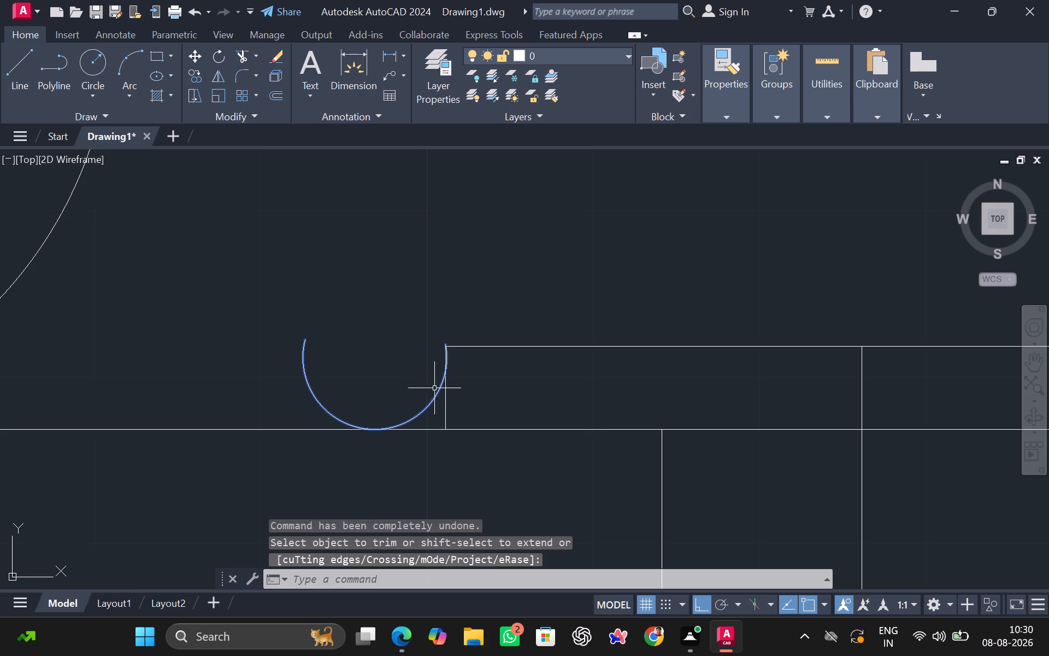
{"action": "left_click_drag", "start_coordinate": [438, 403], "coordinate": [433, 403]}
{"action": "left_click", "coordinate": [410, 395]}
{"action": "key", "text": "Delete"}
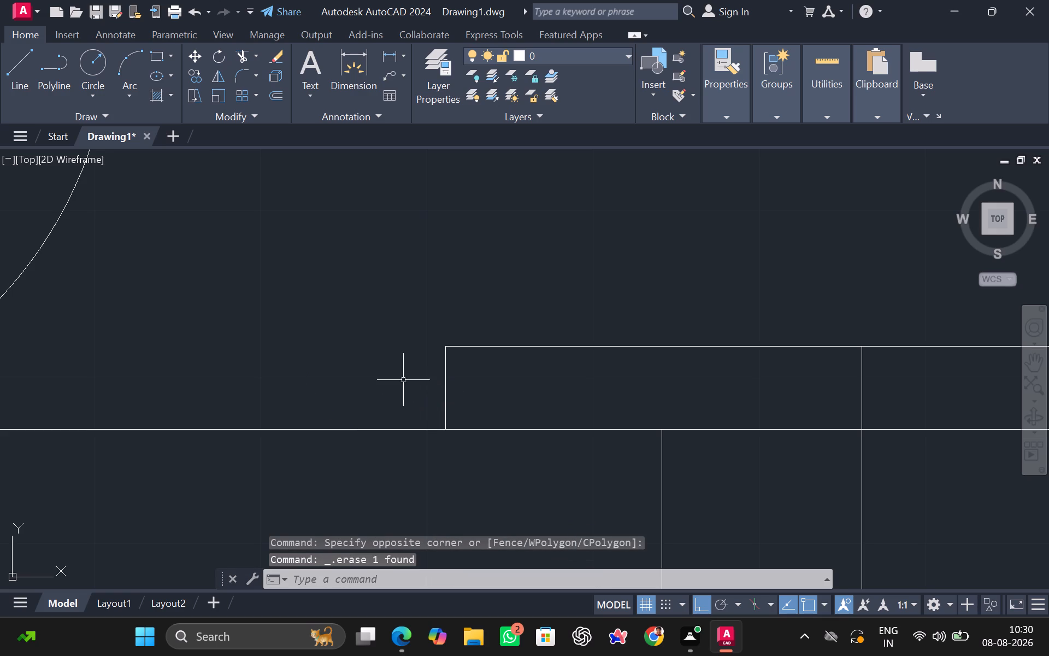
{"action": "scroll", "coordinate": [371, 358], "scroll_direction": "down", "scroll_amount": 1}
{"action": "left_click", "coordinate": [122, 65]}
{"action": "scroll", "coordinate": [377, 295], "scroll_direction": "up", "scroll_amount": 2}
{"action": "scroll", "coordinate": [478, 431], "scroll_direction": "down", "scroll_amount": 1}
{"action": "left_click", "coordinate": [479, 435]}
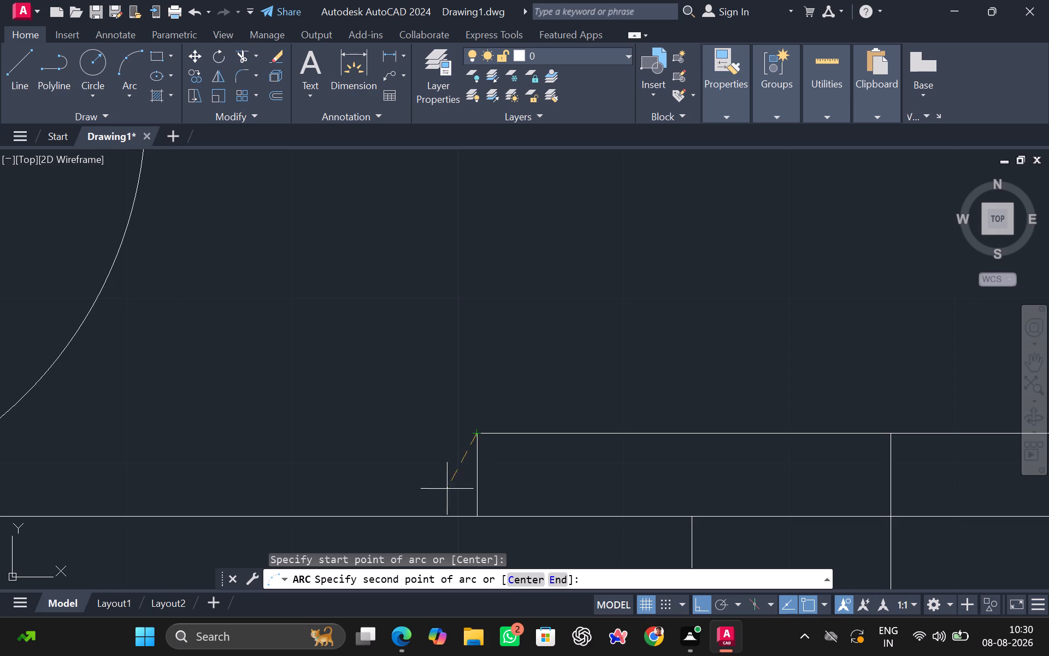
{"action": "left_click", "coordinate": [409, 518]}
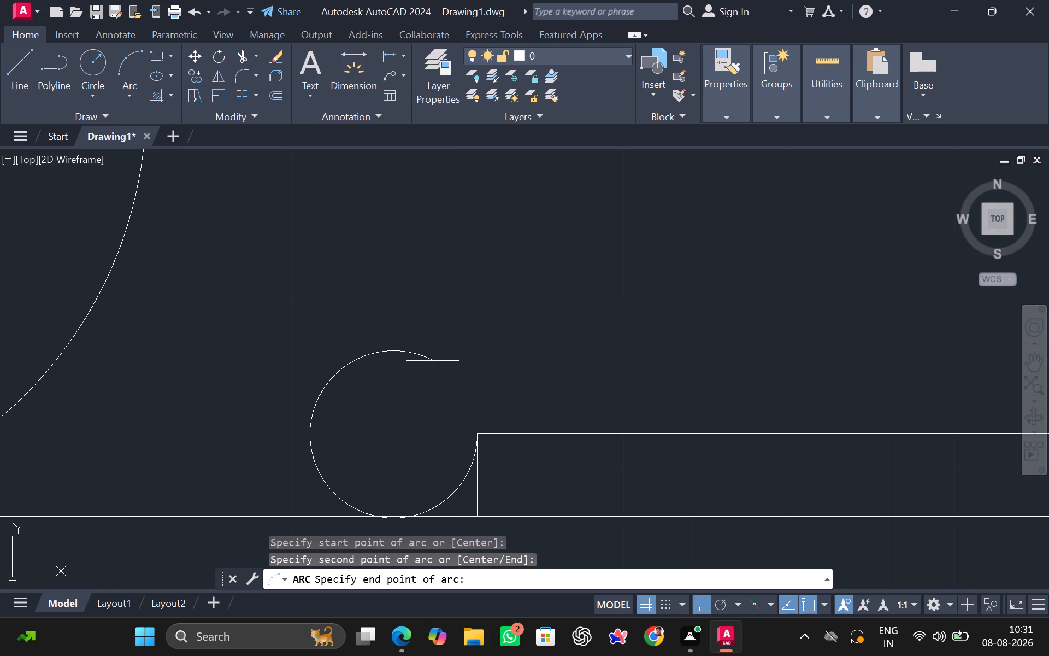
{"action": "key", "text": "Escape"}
Fillet the raised outline's left vertical edge and the bar's top edge with a radius of 5.
{"action": "scroll", "coordinate": [487, 455], "scroll_direction": "down", "scroll_amount": 2}
{"action": "scroll", "coordinate": [483, 498], "scroll_direction": "up", "scroll_amount": 1}
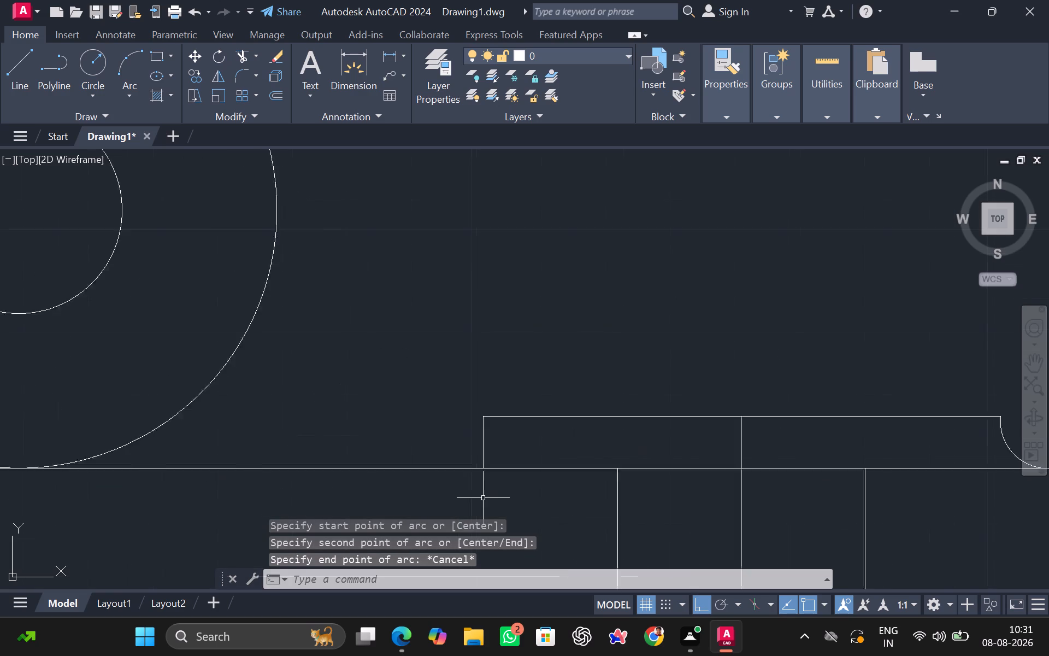
{"action": "scroll", "coordinate": [483, 498], "scroll_direction": "up", "scroll_amount": 1}
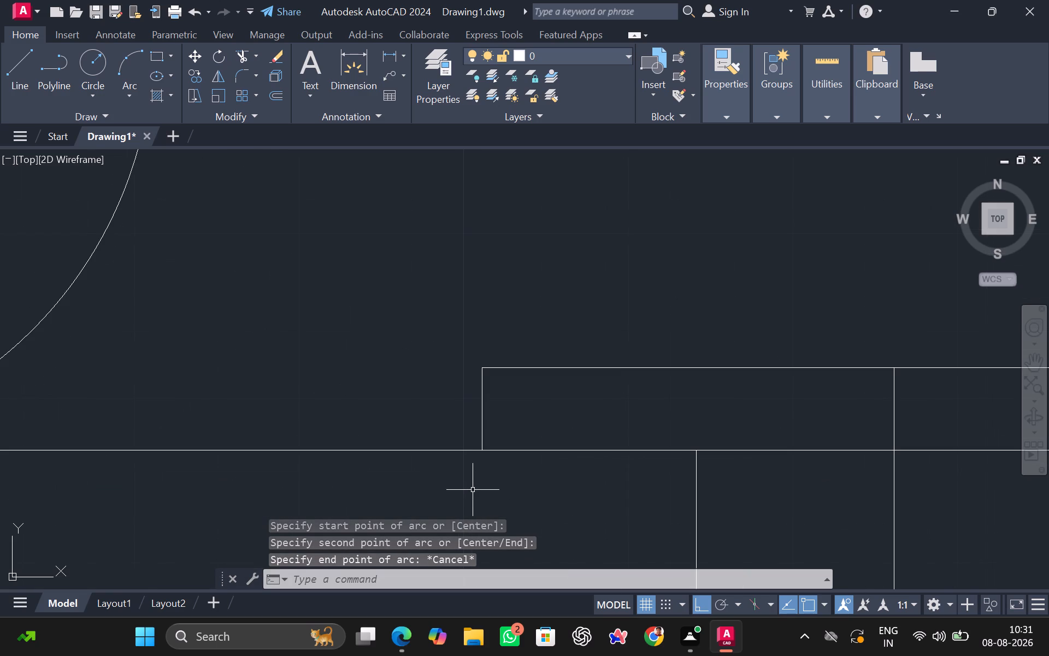
{"action": "scroll", "coordinate": [471, 496], "scroll_direction": "up", "scroll_amount": 1}
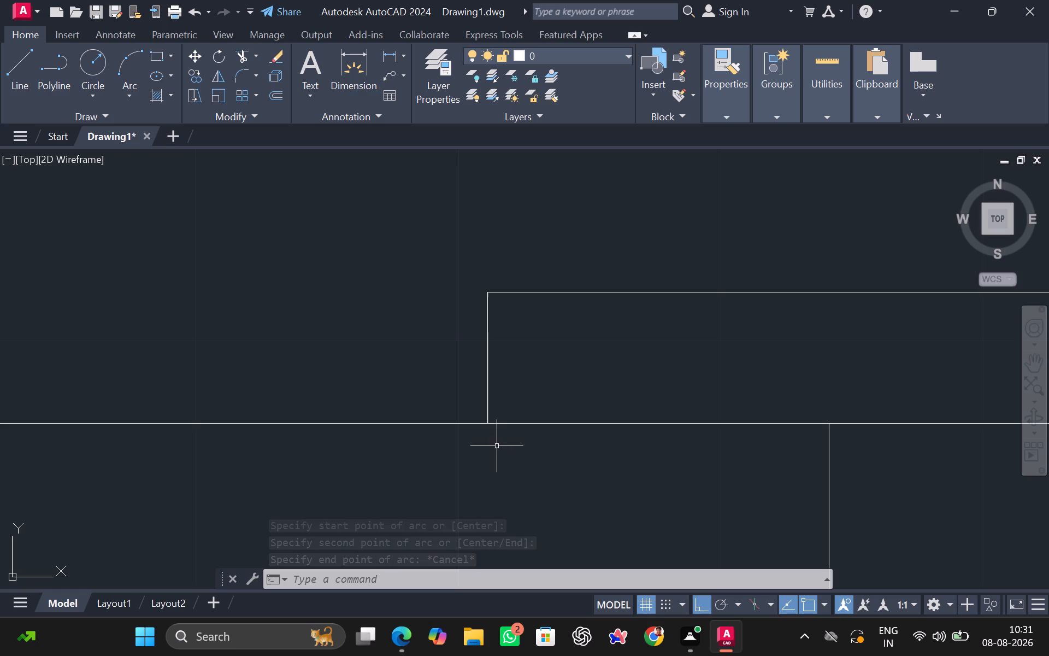
{"action": "left_click", "coordinate": [498, 393]}
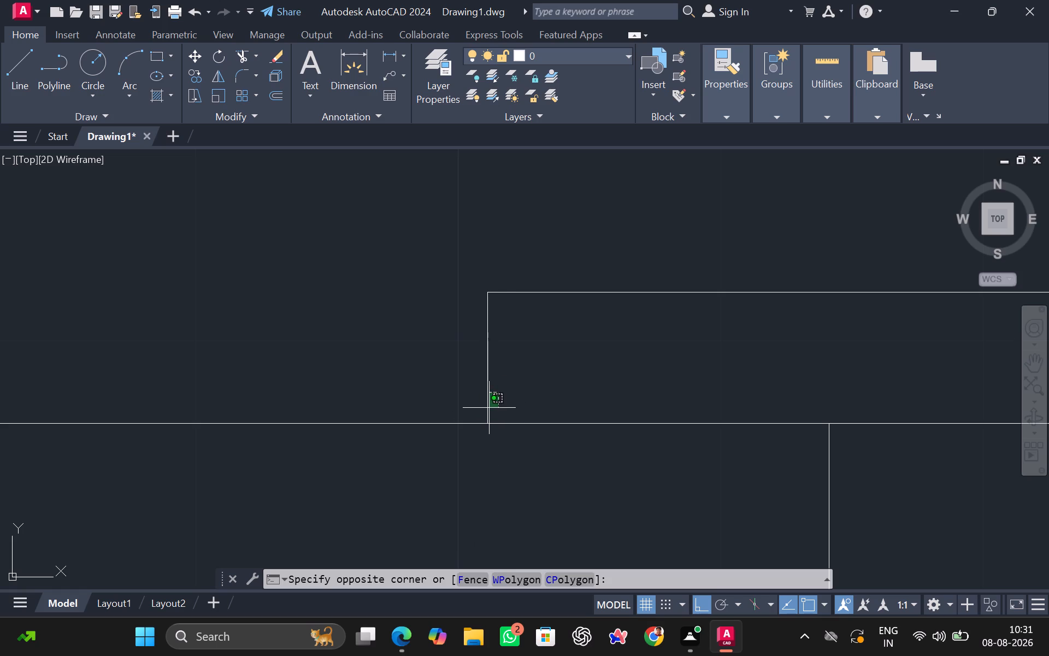
{"action": "key", "text": "Escape"}
{"action": "key", "text": "f"}
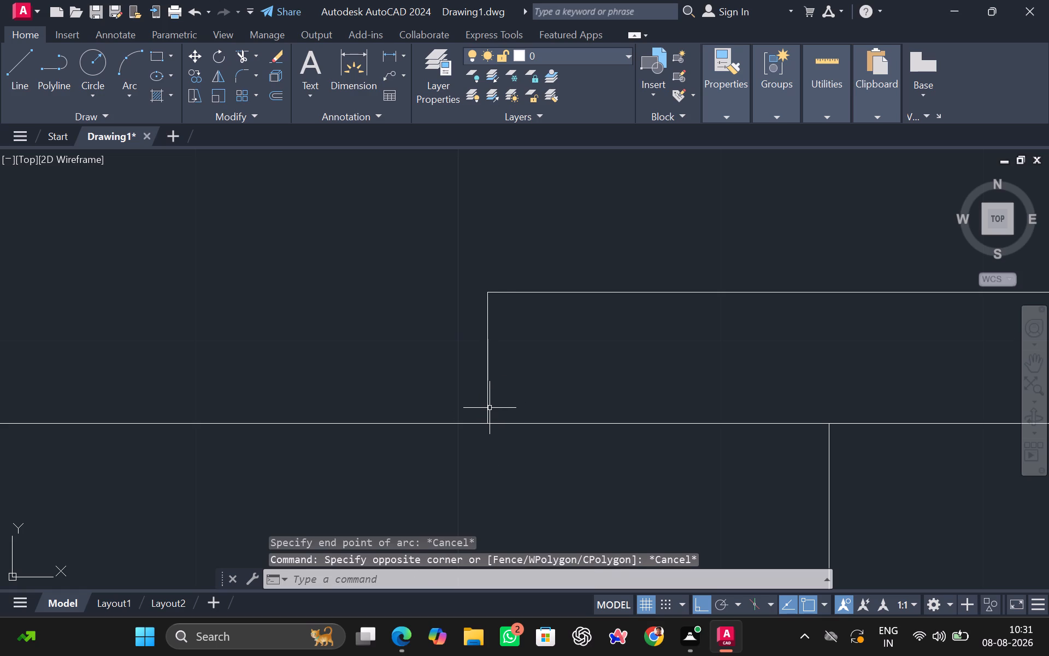
{"action": "key", "text": "Return"}
{"action": "left_click", "coordinate": [572, 581]}
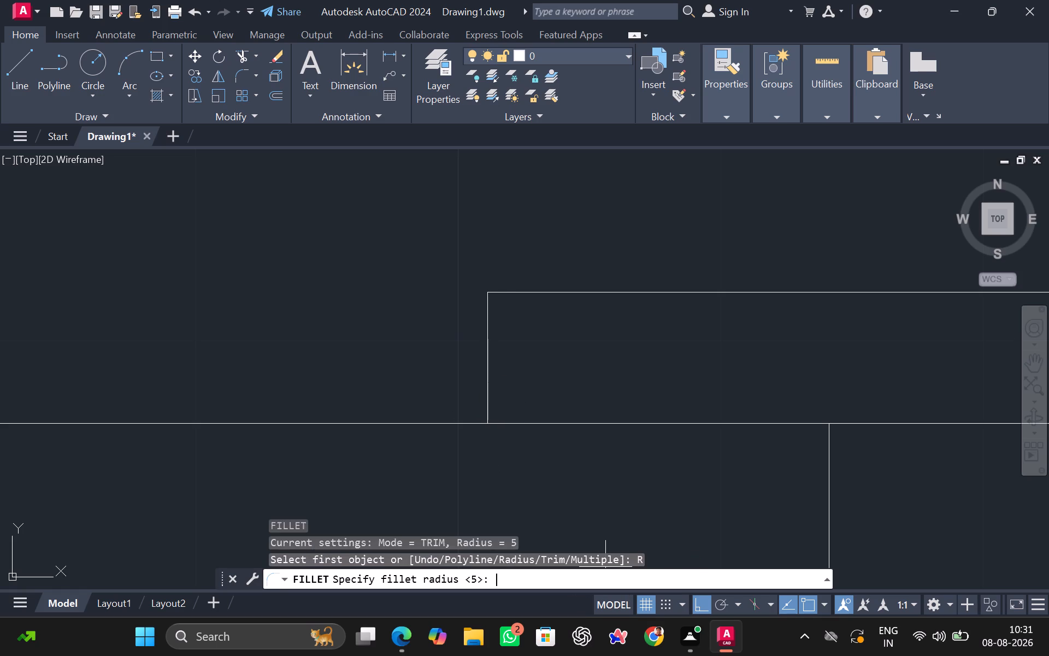
{"action": "key", "text": "5"}
{"action": "key", "text": "Return"}
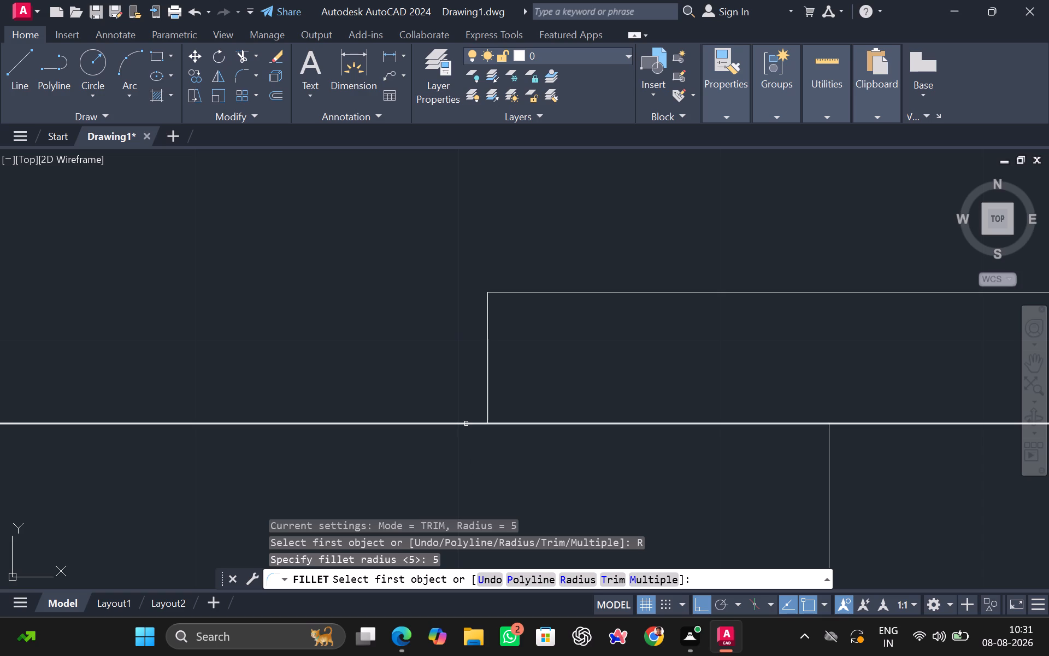
{"action": "left_click", "coordinate": [488, 399]}
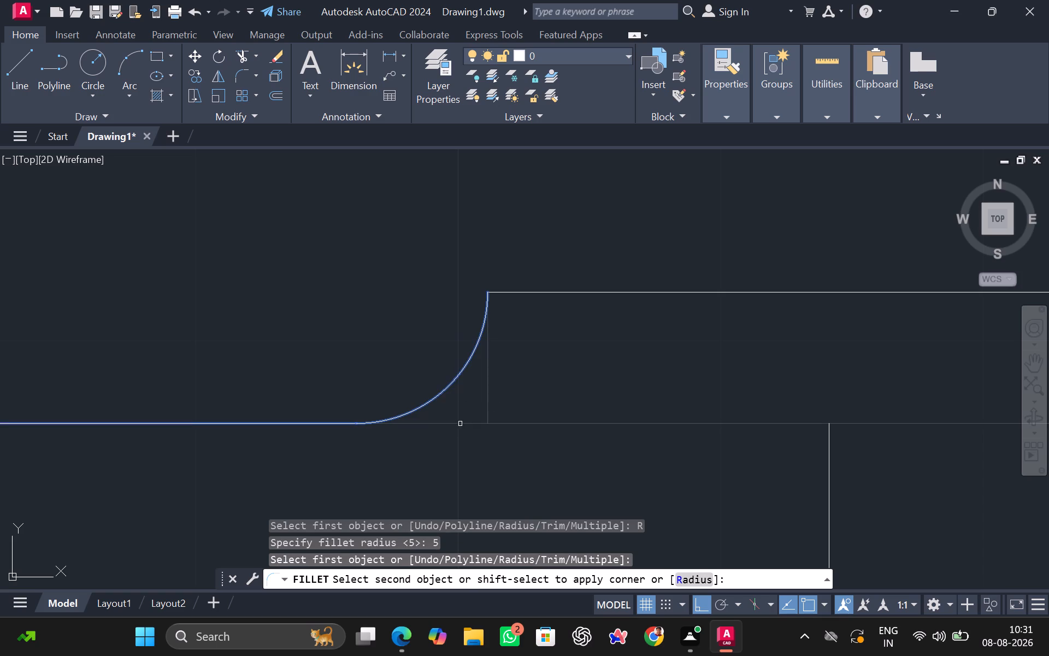
{"action": "left_click", "coordinate": [452, 424]}
Erase the concave arc at the raised outline's right end.
{"action": "scroll", "coordinate": [493, 436], "scroll_direction": "down", "scroll_amount": 2}
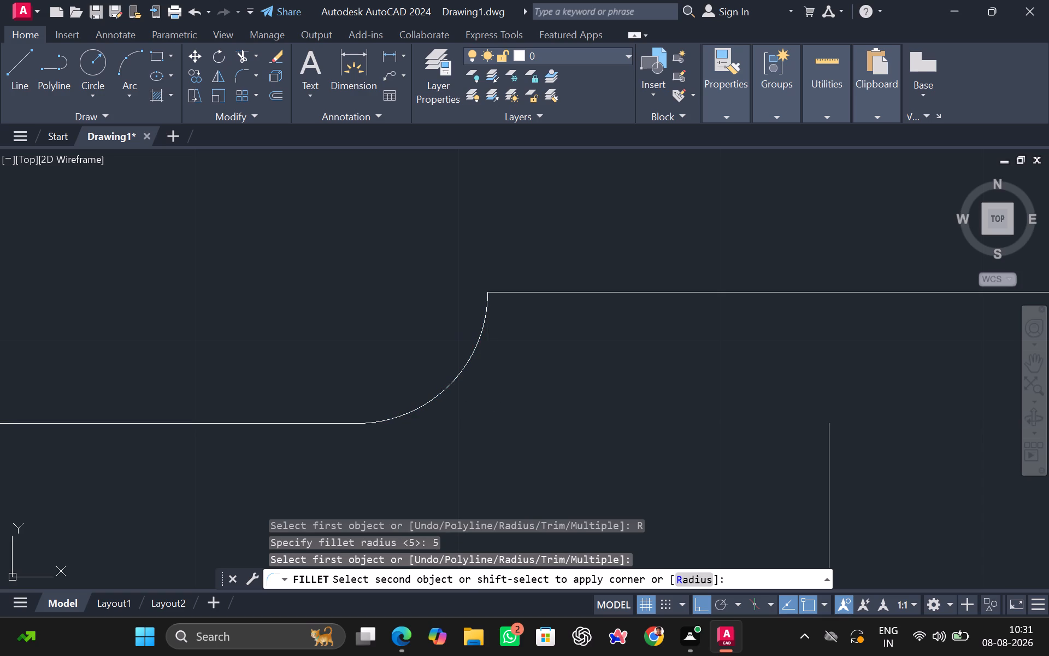
{"action": "scroll", "coordinate": [409, 329], "scroll_direction": "down", "scroll_amount": 3}
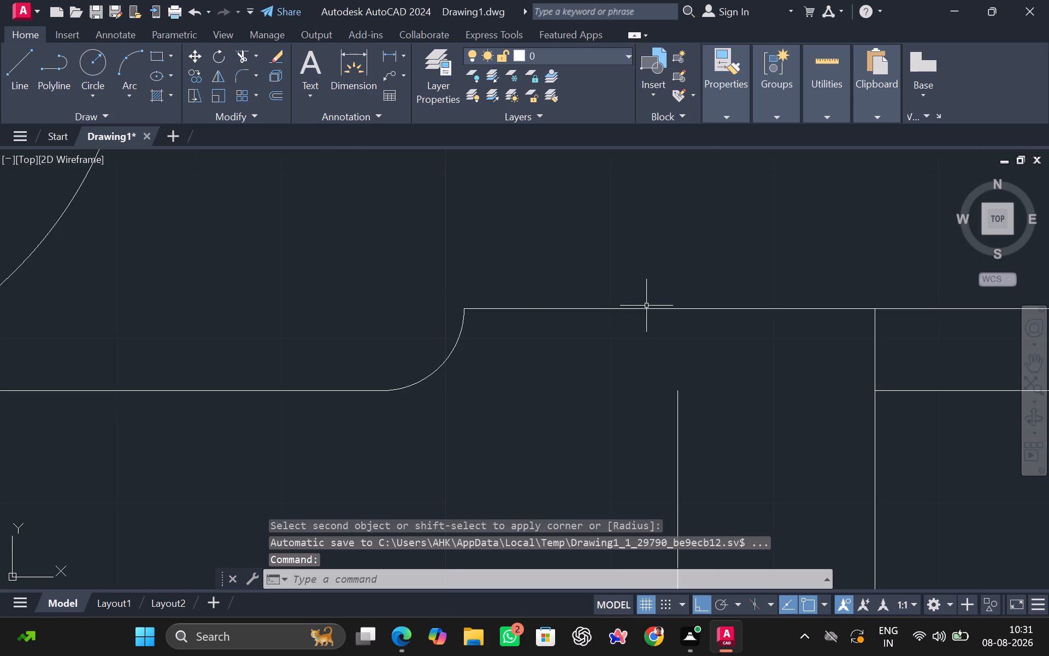
{"action": "scroll", "coordinate": [647, 305], "scroll_direction": "down", "scroll_amount": 3}
{"action": "middle_click_drag", "start_coordinate": [670, 344], "coordinate": [573, 371]}
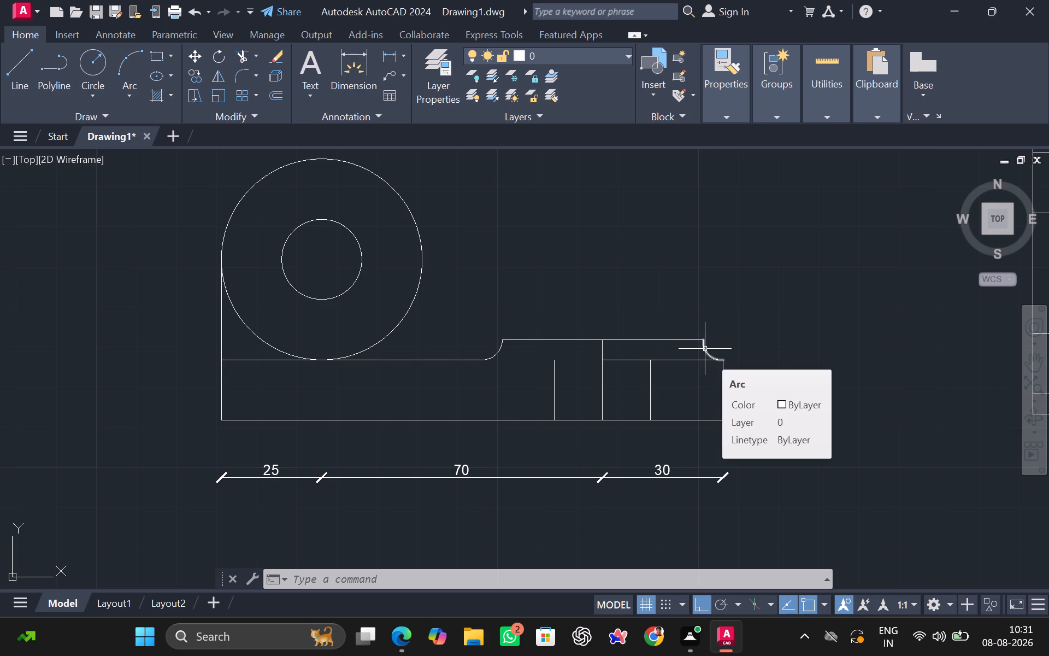
{"action": "scroll", "coordinate": [710, 354], "scroll_direction": "up", "scroll_amount": 2}
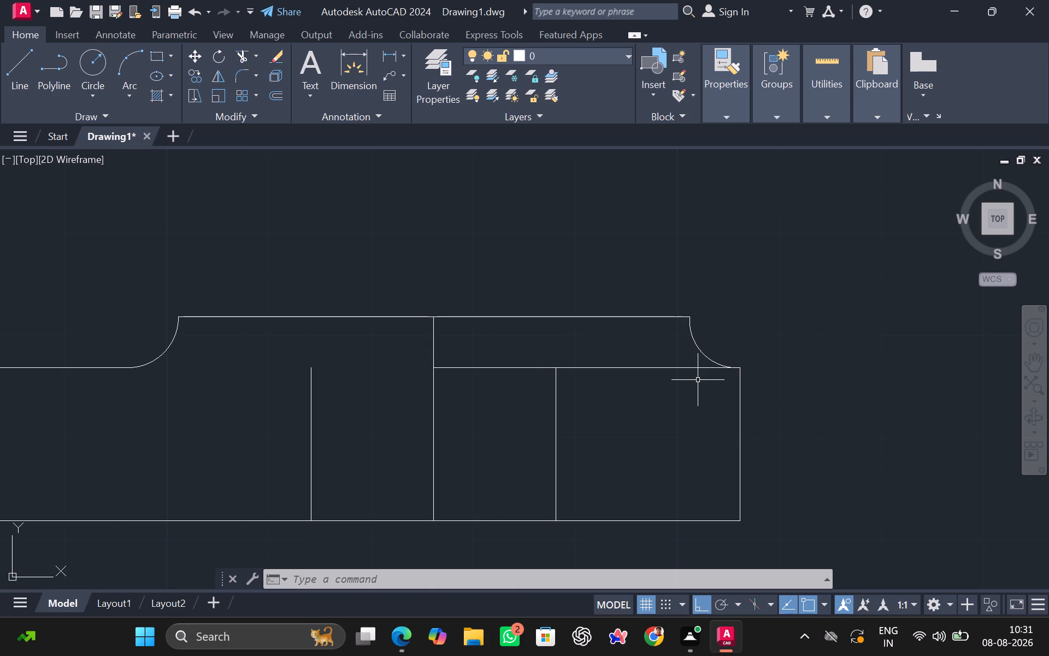
{"action": "left_click", "coordinate": [700, 348]}
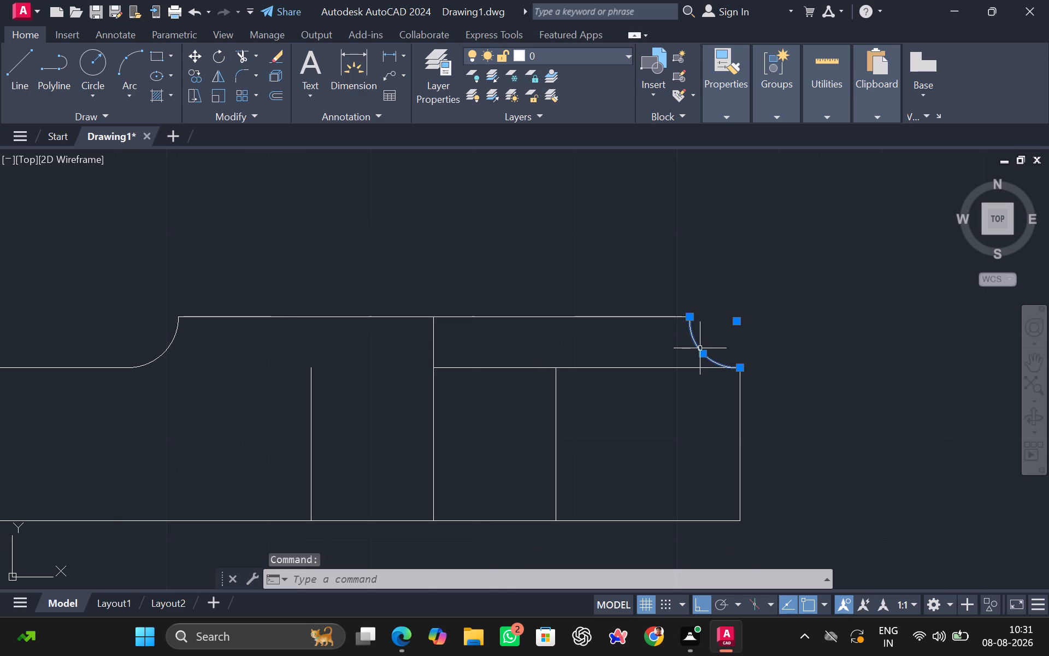
{"action": "key", "text": "Delete"}
Draw two lines extending the raised outline's top edge to the bar's right end and down to the bar's corner.
{"action": "key", "text": "l"}
{"action": "key", "text": "Return"}
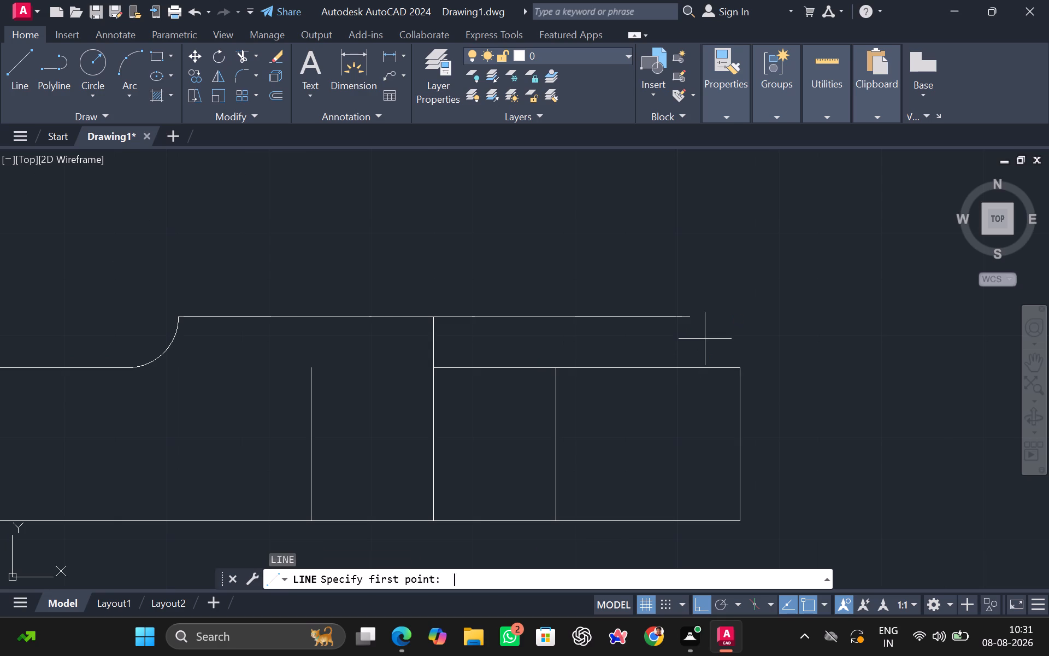
{"action": "left_click_drag", "start_coordinate": [686, 318], "coordinate": [698, 317]}
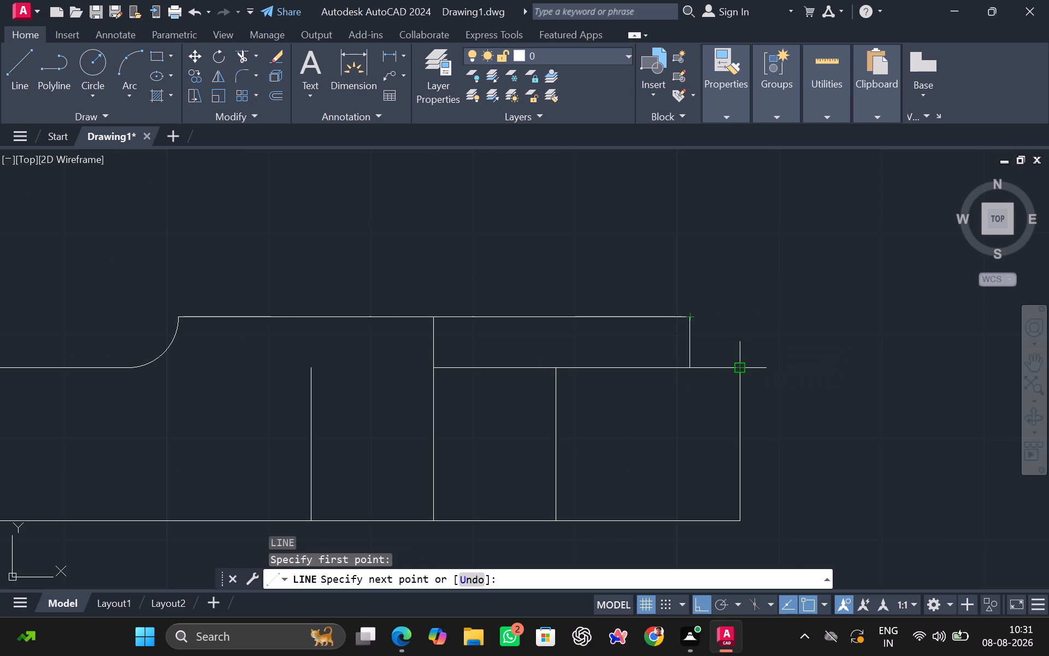
{"action": "left_click", "coordinate": [742, 315]}
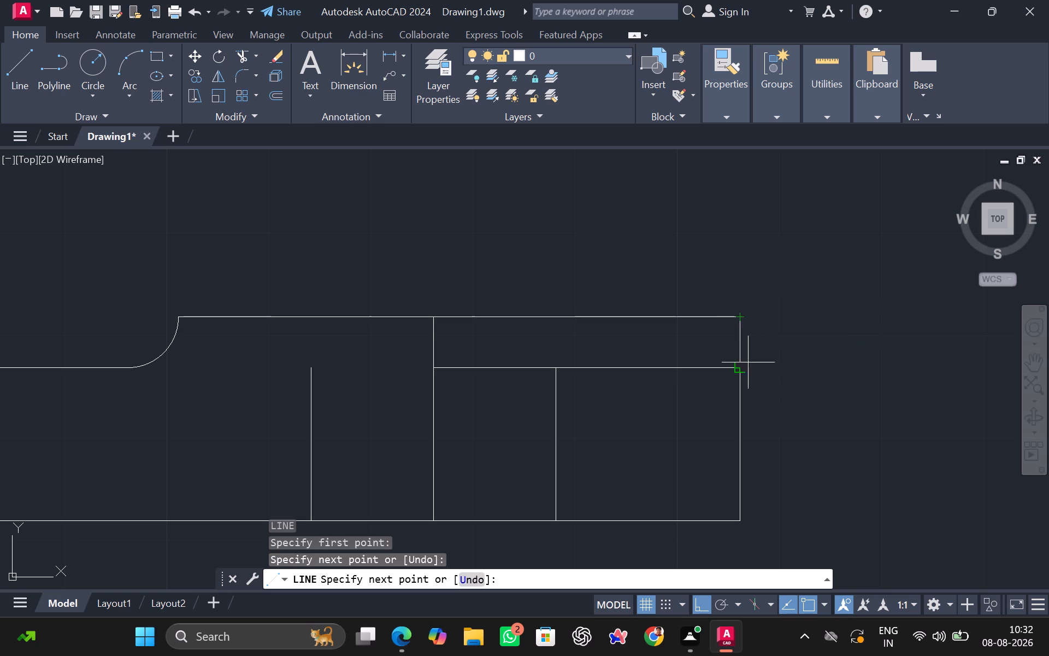
{"action": "left_click", "coordinate": [740, 366]}
{"action": "key", "text": "space"}
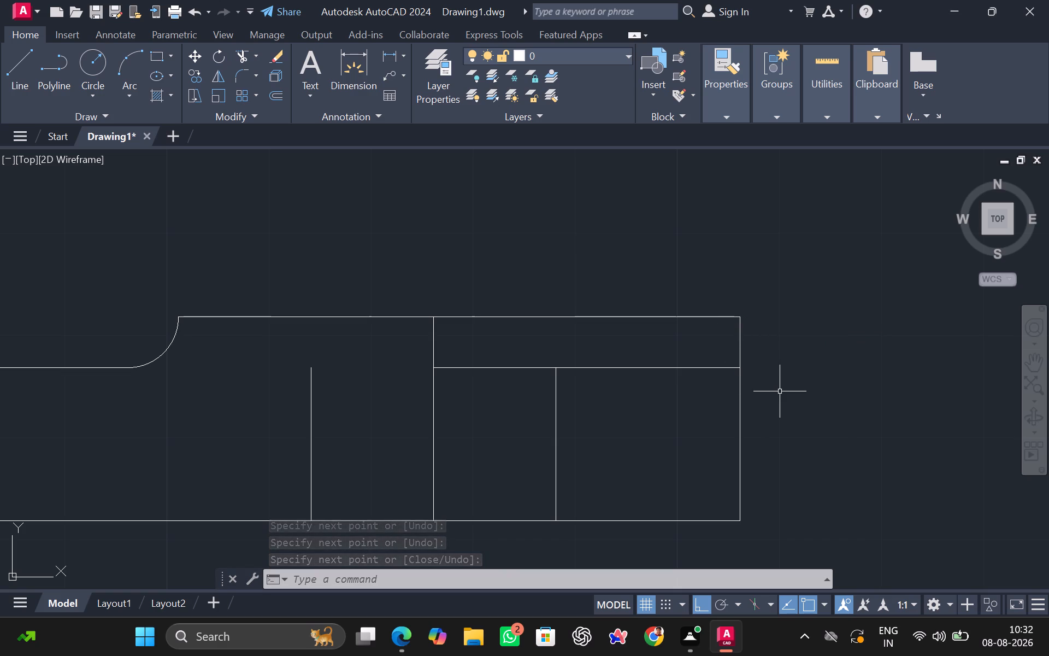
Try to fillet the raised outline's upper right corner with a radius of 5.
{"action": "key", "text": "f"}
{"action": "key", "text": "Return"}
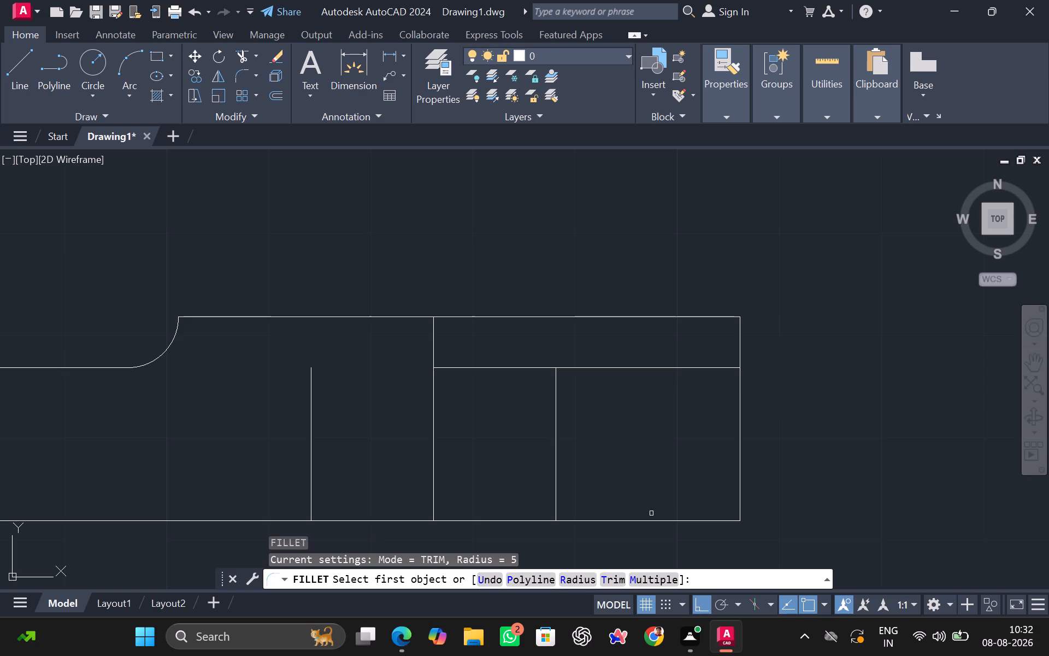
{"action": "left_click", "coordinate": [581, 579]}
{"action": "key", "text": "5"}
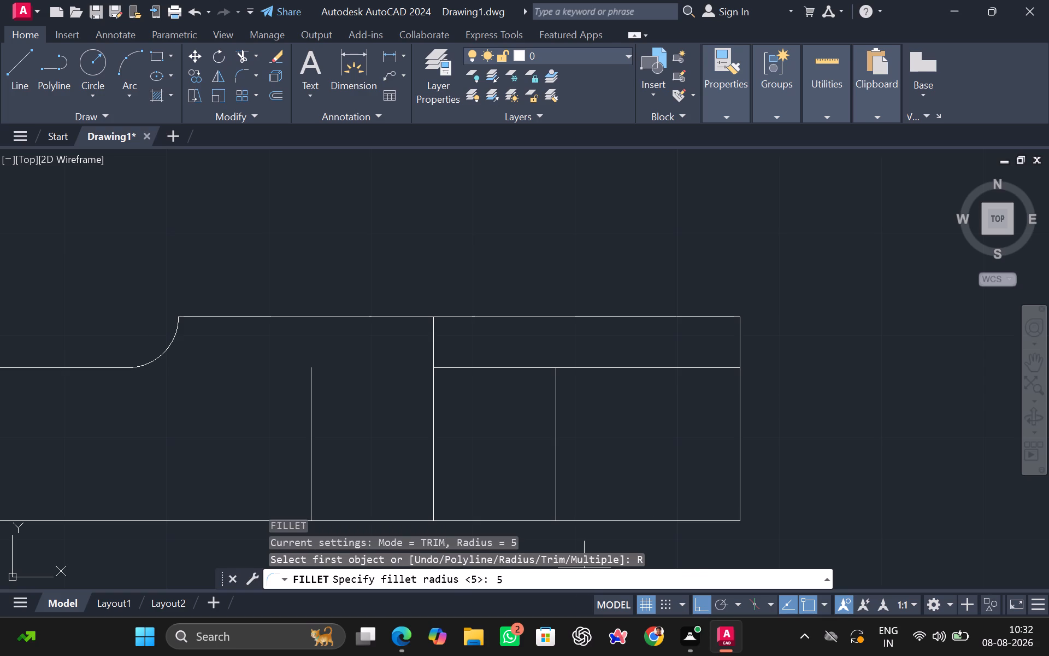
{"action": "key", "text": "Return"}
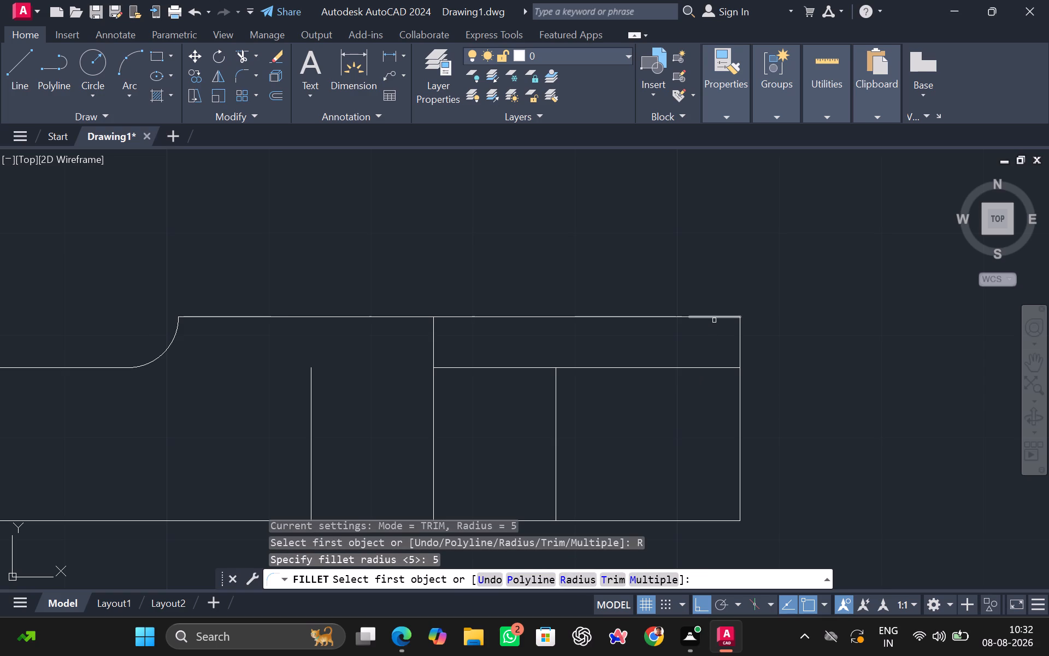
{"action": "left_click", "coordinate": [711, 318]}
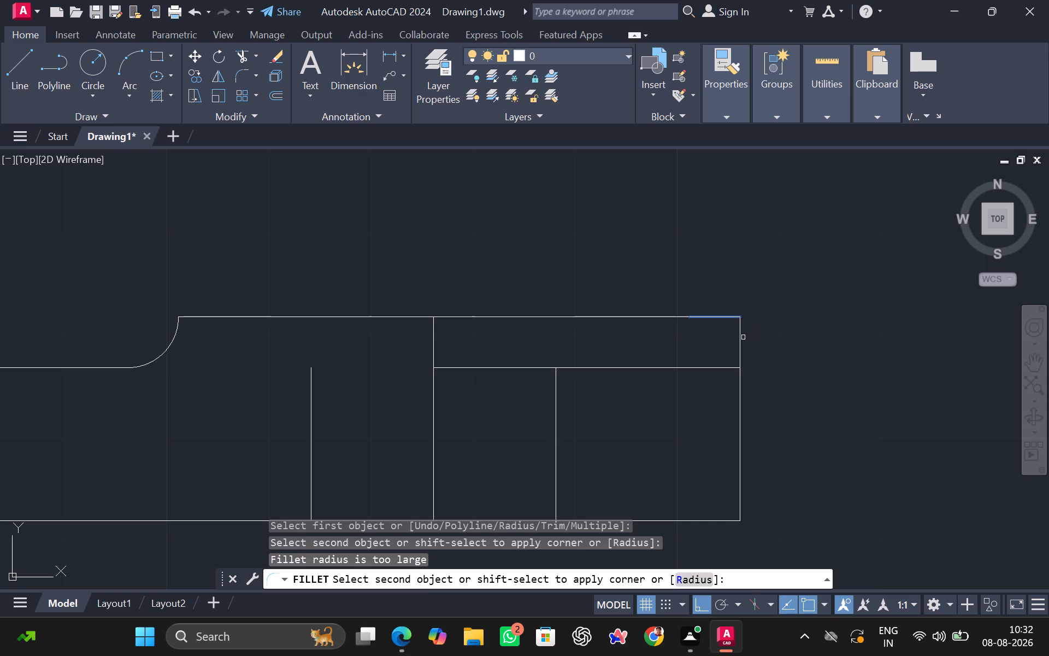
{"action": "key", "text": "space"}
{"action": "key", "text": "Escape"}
Join the two collinear top-edge segments at the right part of the raised outline into one line.
{"action": "left_click_drag", "start_coordinate": [704, 308], "coordinate": [696, 312]}
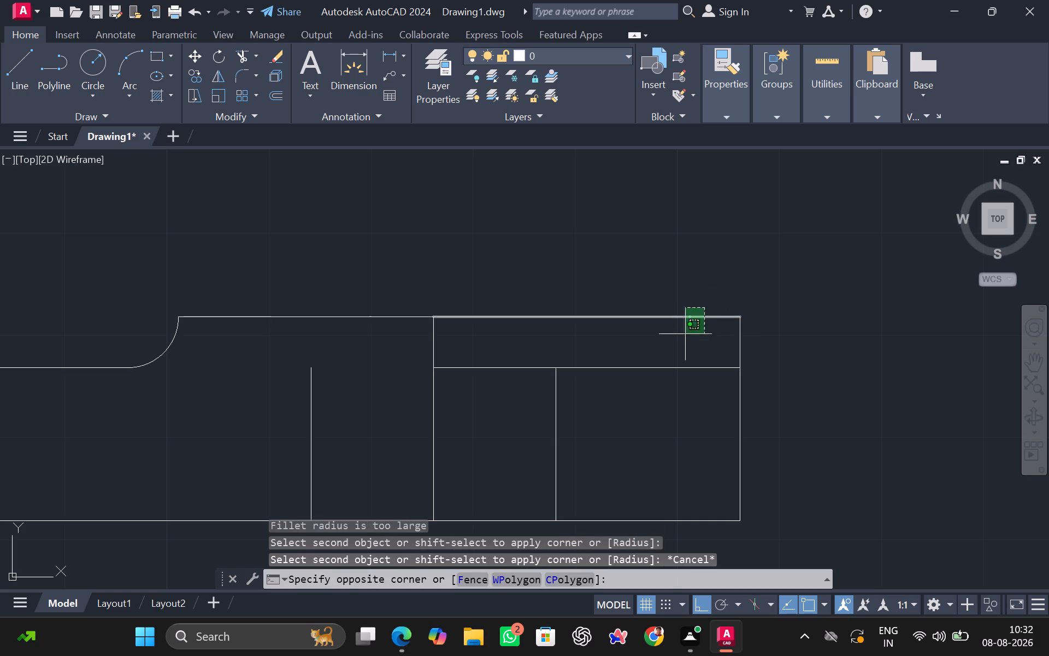
{"action": "left_click", "coordinate": [669, 335]}
{"action": "key", "text": "j"}
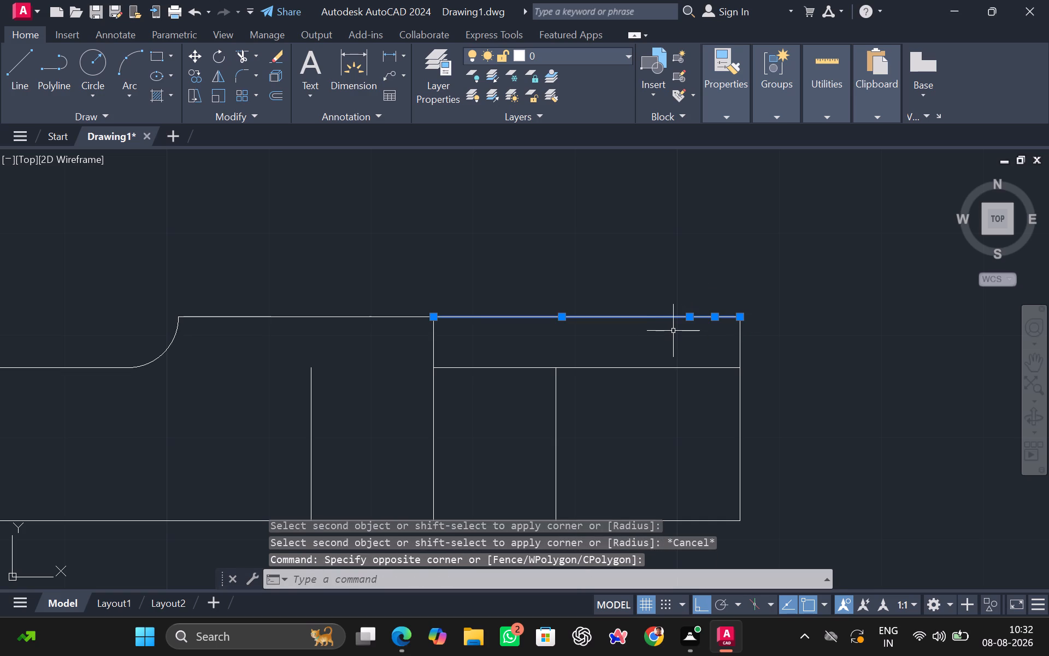
{"action": "type", "text": "OIN"}
{"action": "key", "text": "Return"}
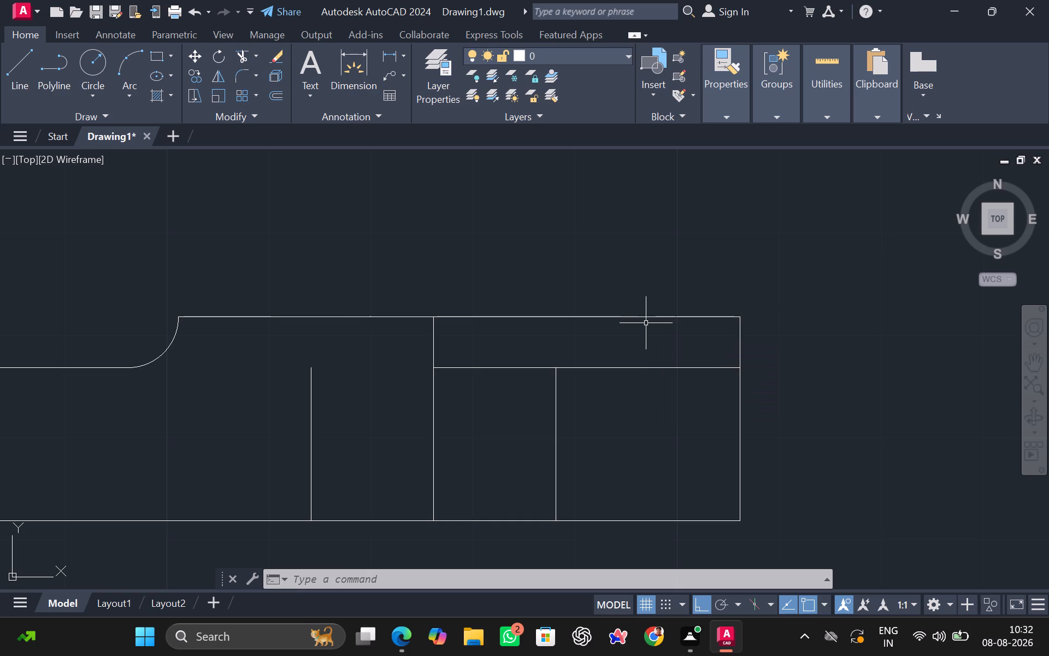
Start a Fillet with a radius of 5 for the raised outline in the side view.
{"action": "key", "text": "f"}
{"action": "key", "text": "Return"}
{"action": "left_click", "coordinate": [581, 581]}
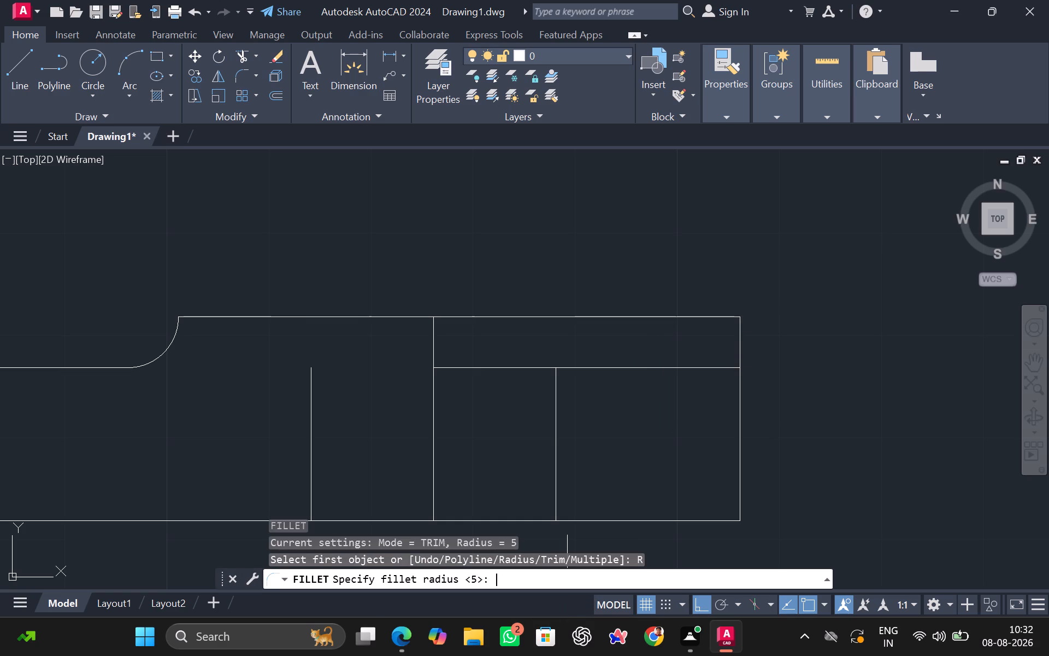
{"action": "key", "text": "5"}
{"action": "key", "text": "Return"}
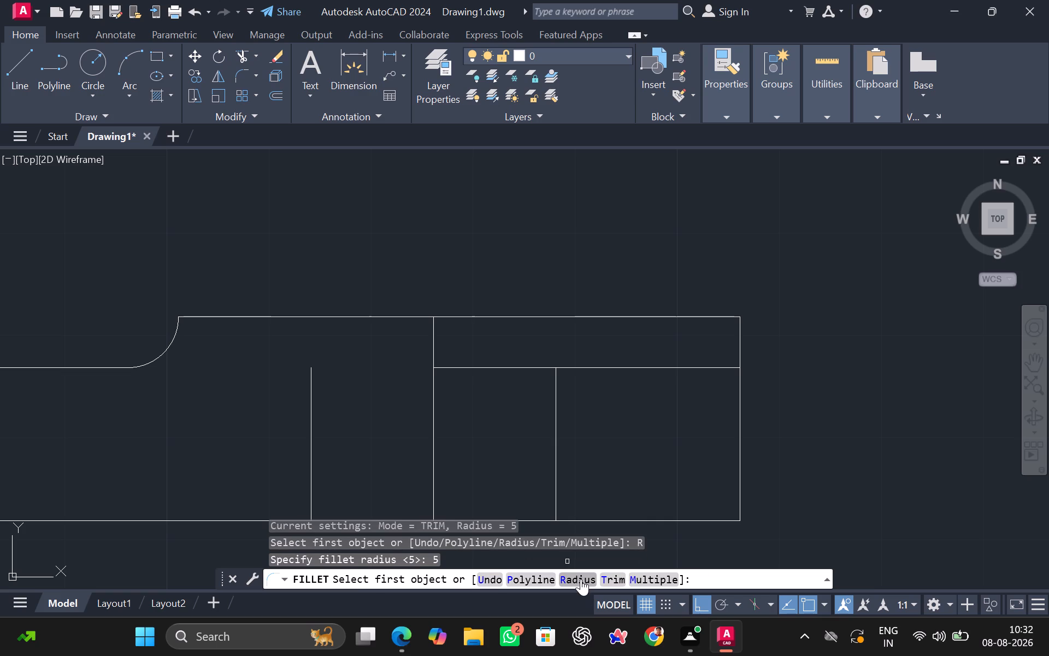
{"action": "scroll", "coordinate": [581, 579], "scroll_direction": "down", "scroll_amount": 2}
{"action": "scroll", "coordinate": [508, 647], "scroll_direction": "down", "scroll_amount": 1}
{"action": "scroll", "coordinate": [389, 466], "scroll_direction": "down", "scroll_amount": 3}
{"action": "scroll", "coordinate": [269, 486], "scroll_direction": "up", "scroll_amount": 1}
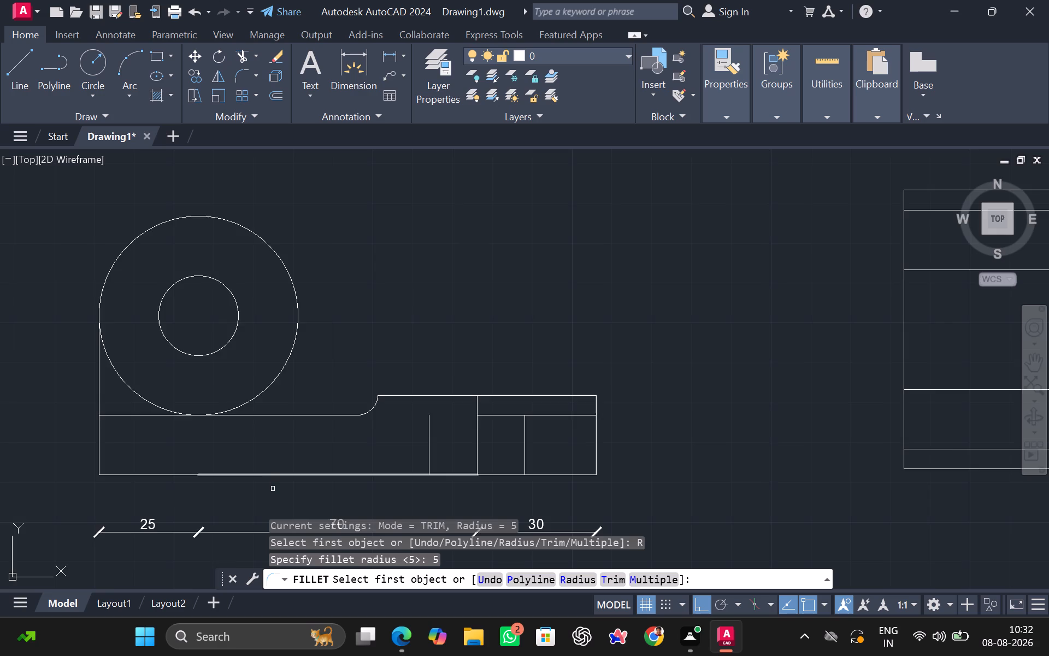
{"action": "scroll", "coordinate": [278, 487], "scroll_direction": "down", "scroll_amount": 1}
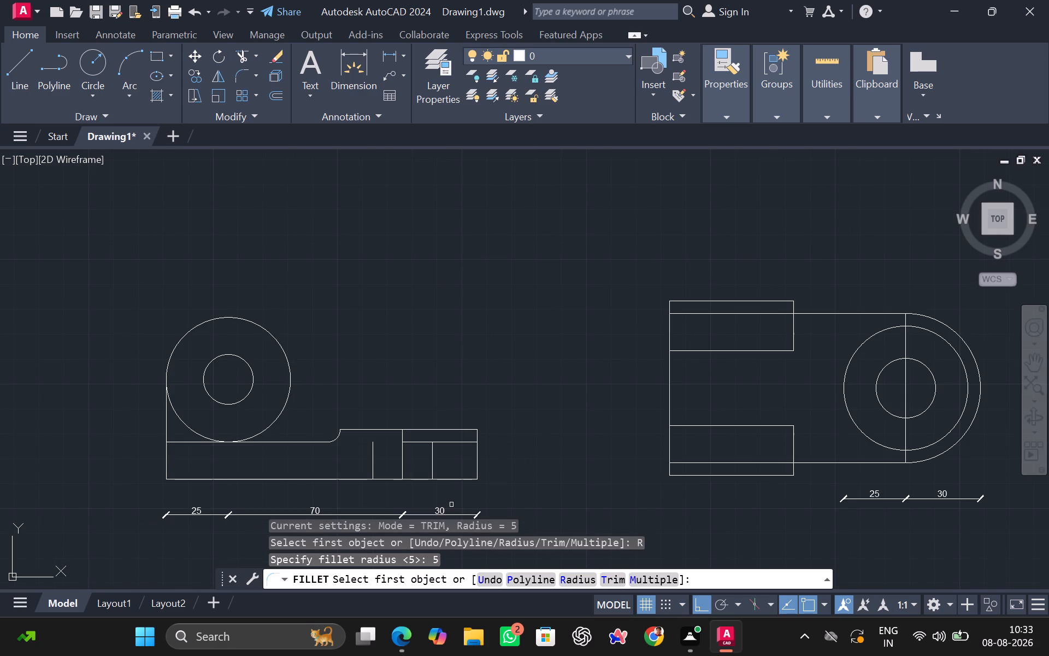
{"action": "scroll", "coordinate": [451, 505], "scroll_direction": "down", "scroll_amount": 1}
{"action": "middle_click_drag", "start_coordinate": [410, 491], "coordinate": [438, 411]}
{"action": "scroll", "coordinate": [455, 425], "scroll_direction": "up", "scroll_amount": 2}
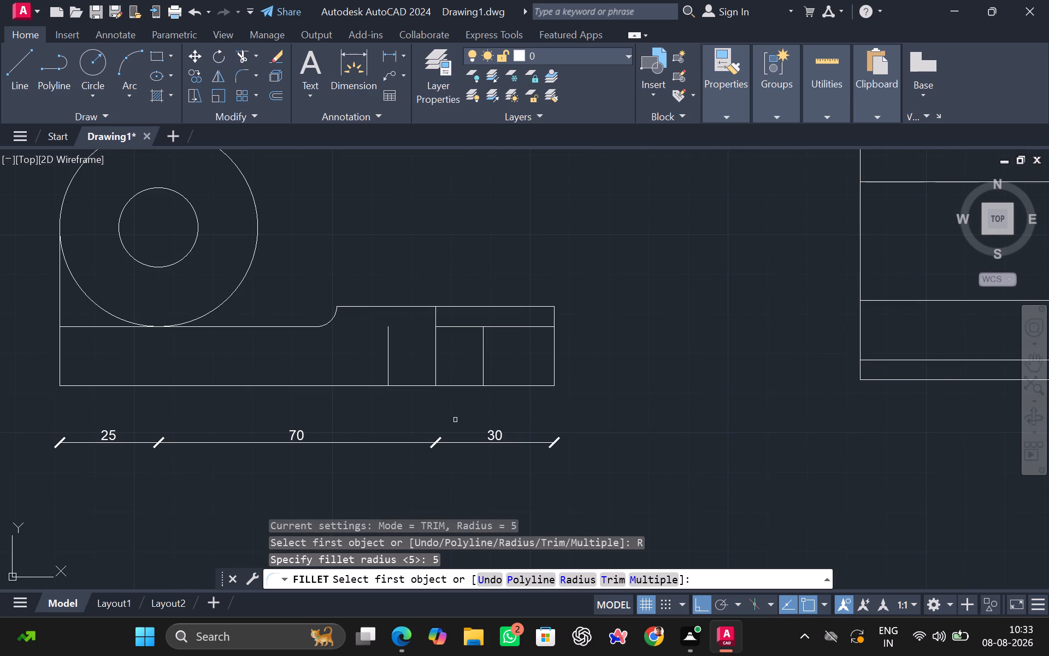
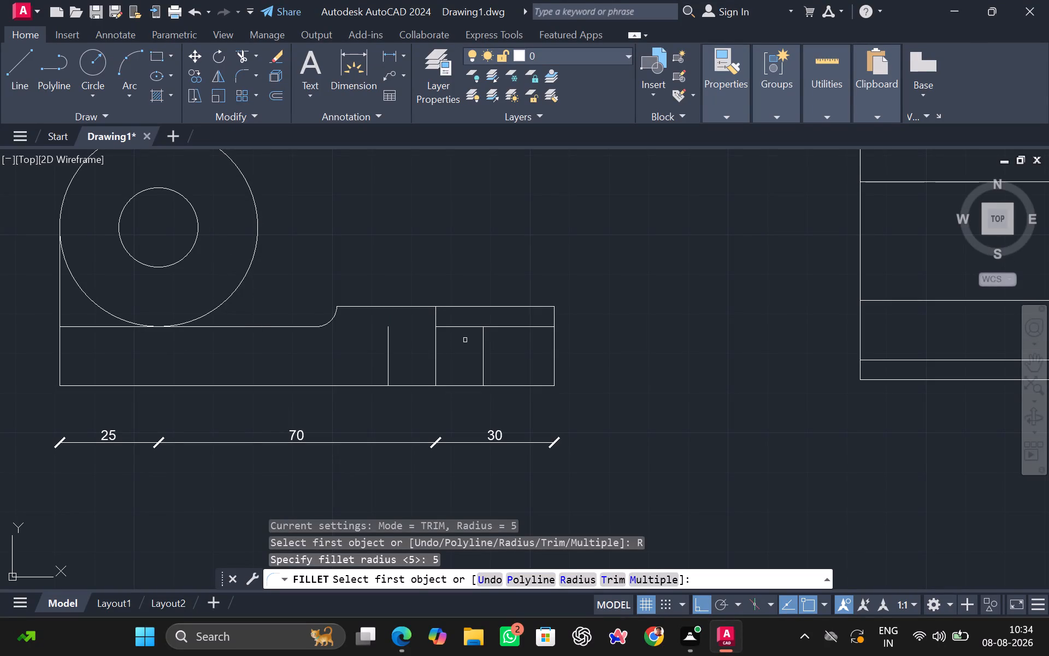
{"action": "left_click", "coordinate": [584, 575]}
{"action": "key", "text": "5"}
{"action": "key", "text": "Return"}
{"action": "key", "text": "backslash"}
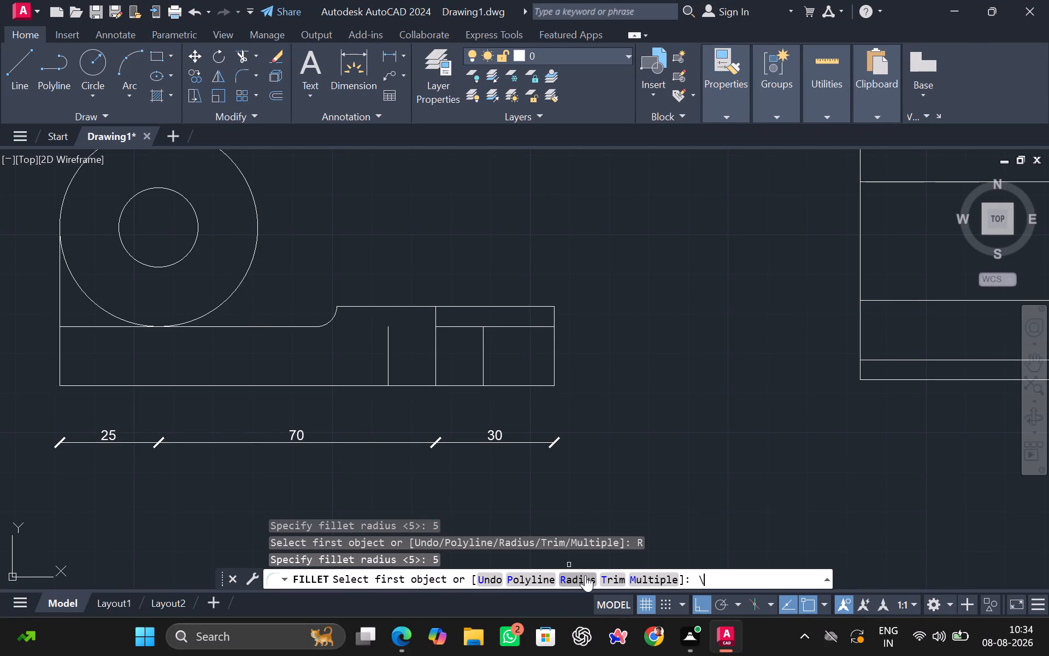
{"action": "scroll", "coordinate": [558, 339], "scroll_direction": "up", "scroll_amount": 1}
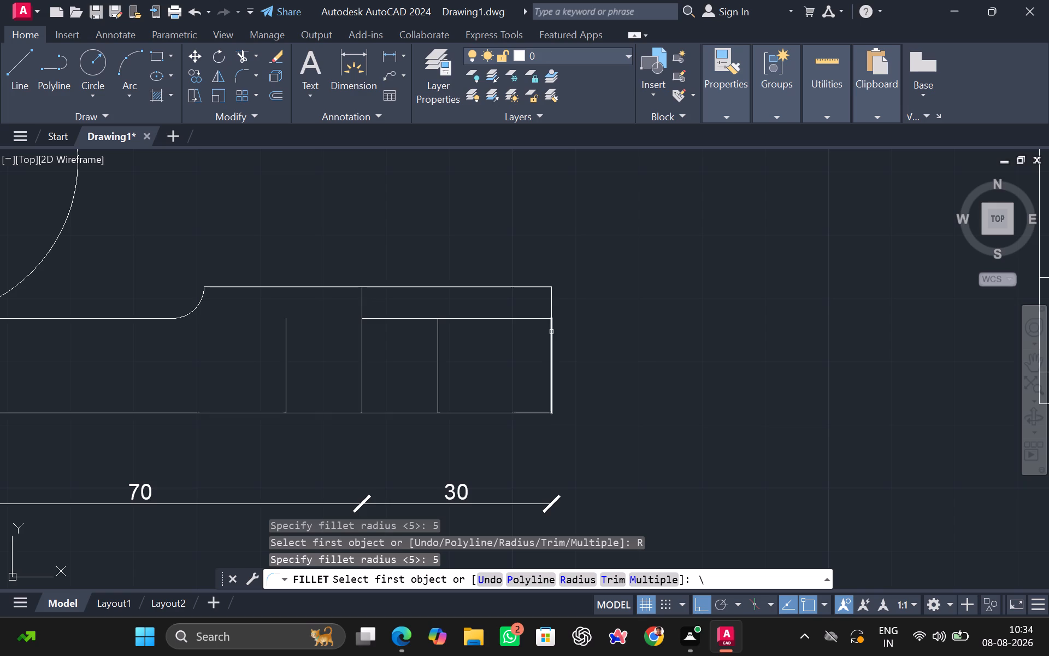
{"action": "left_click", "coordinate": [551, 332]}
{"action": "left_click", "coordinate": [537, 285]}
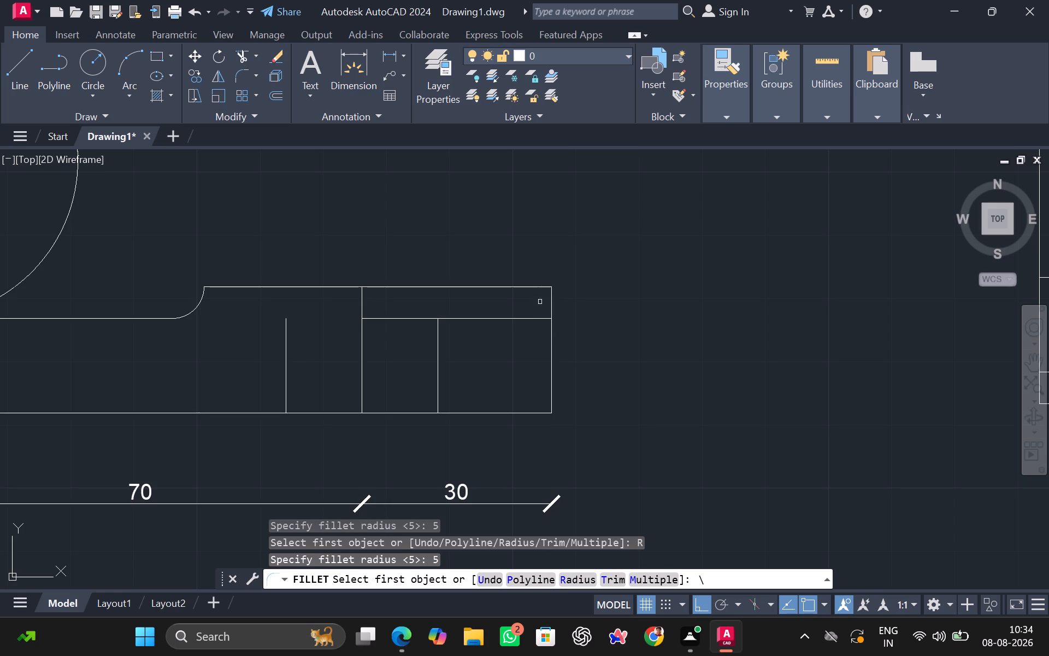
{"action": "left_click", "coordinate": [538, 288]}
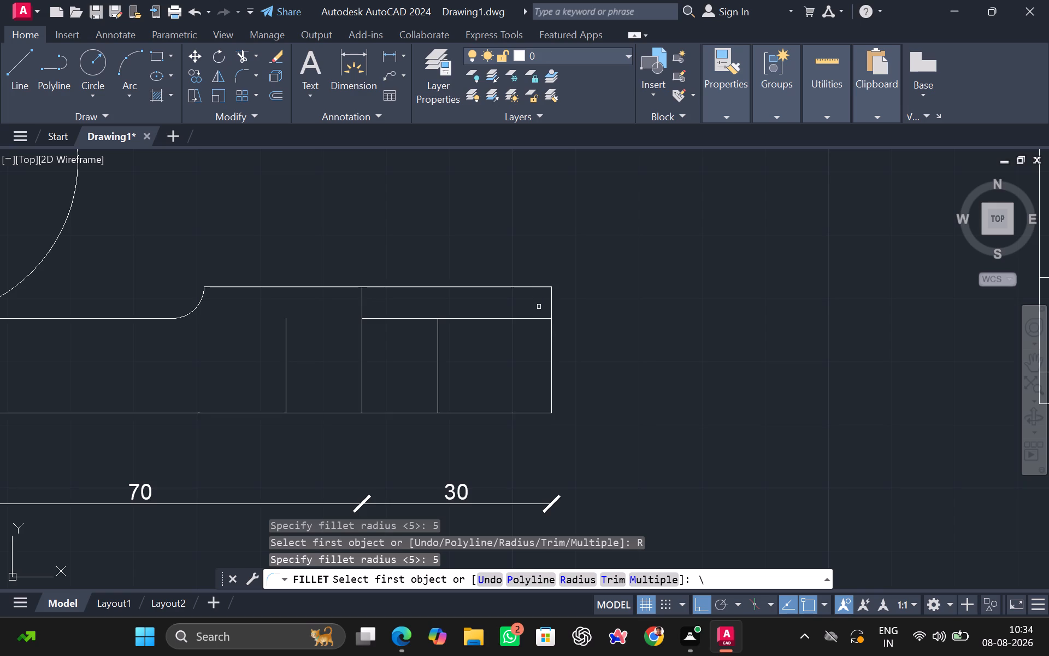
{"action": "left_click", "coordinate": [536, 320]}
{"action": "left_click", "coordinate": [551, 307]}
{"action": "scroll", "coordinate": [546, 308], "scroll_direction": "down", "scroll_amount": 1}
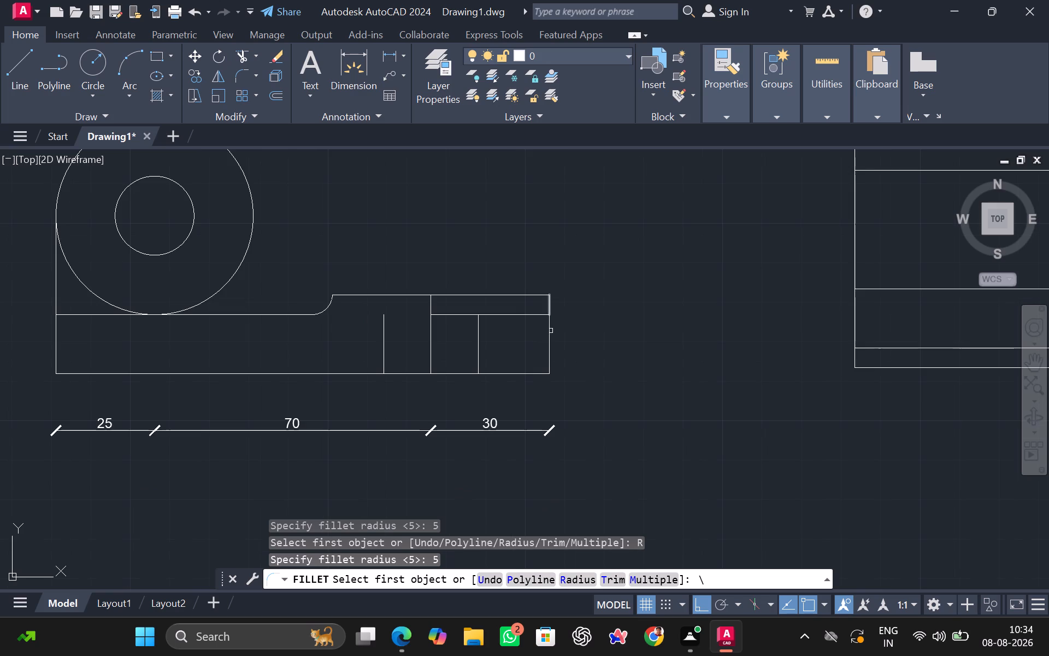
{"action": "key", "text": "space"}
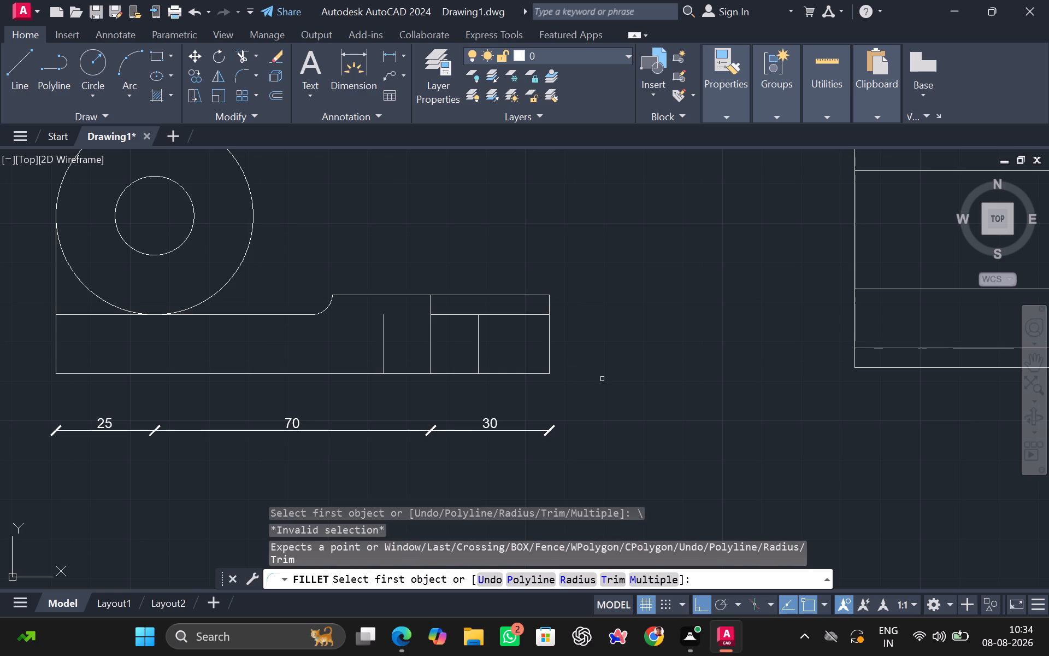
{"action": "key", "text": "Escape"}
Draw a vertical line from the right quadrant of the side view's outer circle down to the bar's top edge.
{"action": "scroll", "coordinate": [585, 389], "scroll_direction": "down", "scroll_amount": 1}
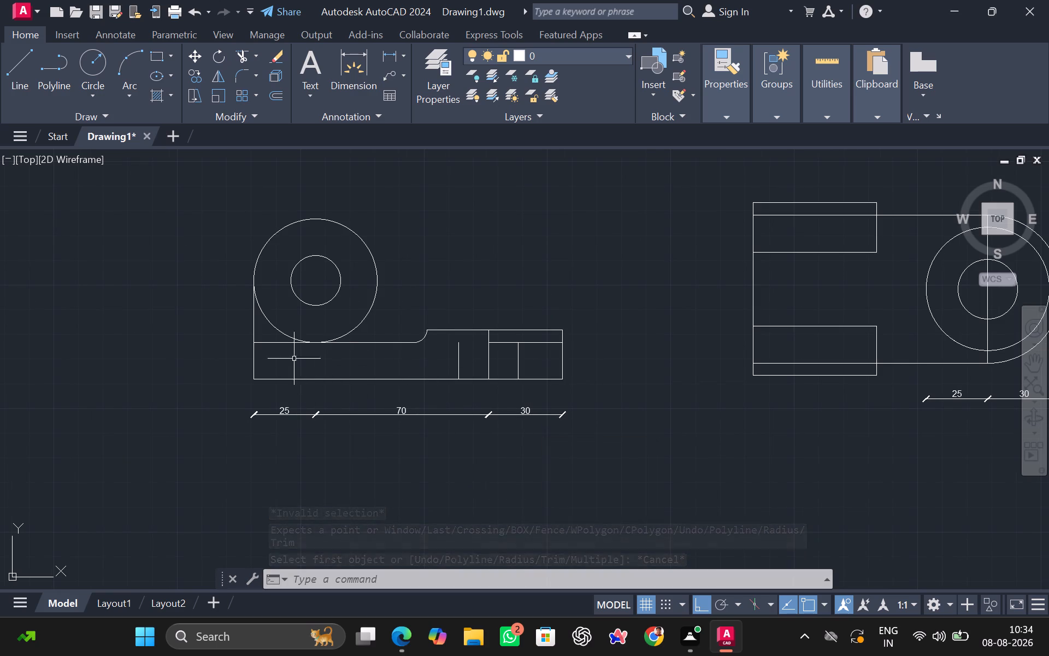
{"action": "scroll", "coordinate": [349, 323], "scroll_direction": "up", "scroll_amount": 1}
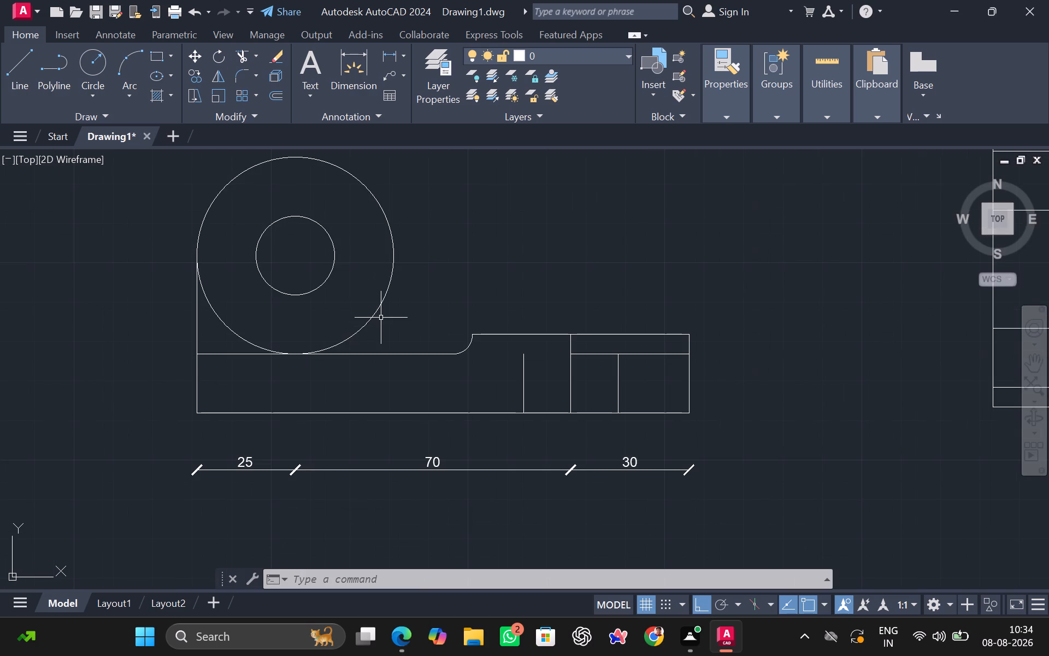
{"action": "key", "text": "l"}
{"action": "key", "text": "Return"}
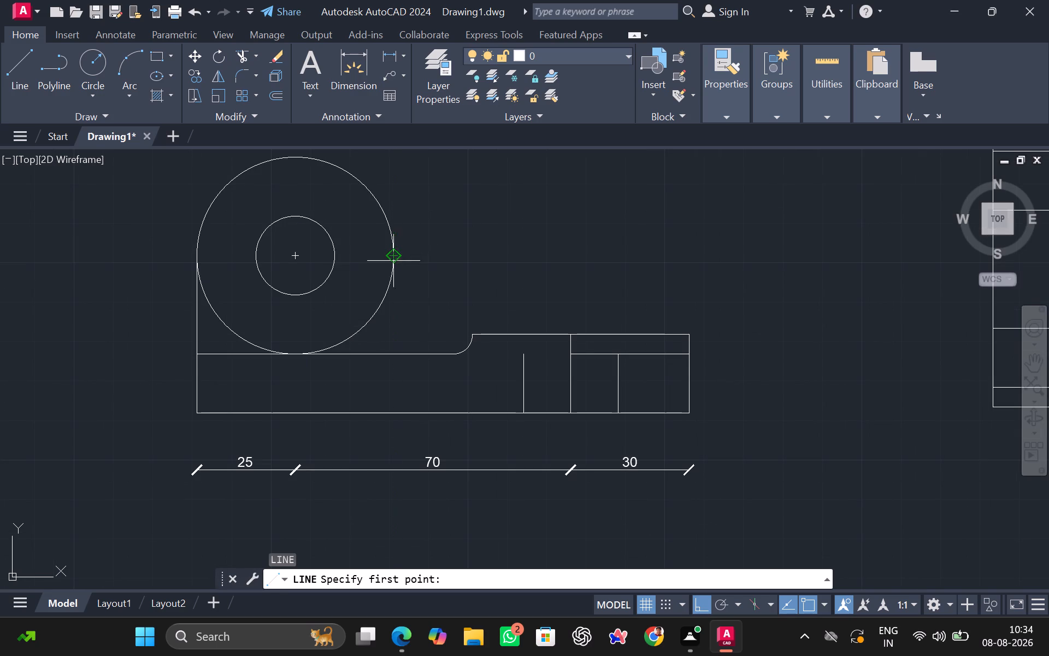
{"action": "left_click", "coordinate": [396, 255]}
{"action": "left_click", "coordinate": [396, 354]}
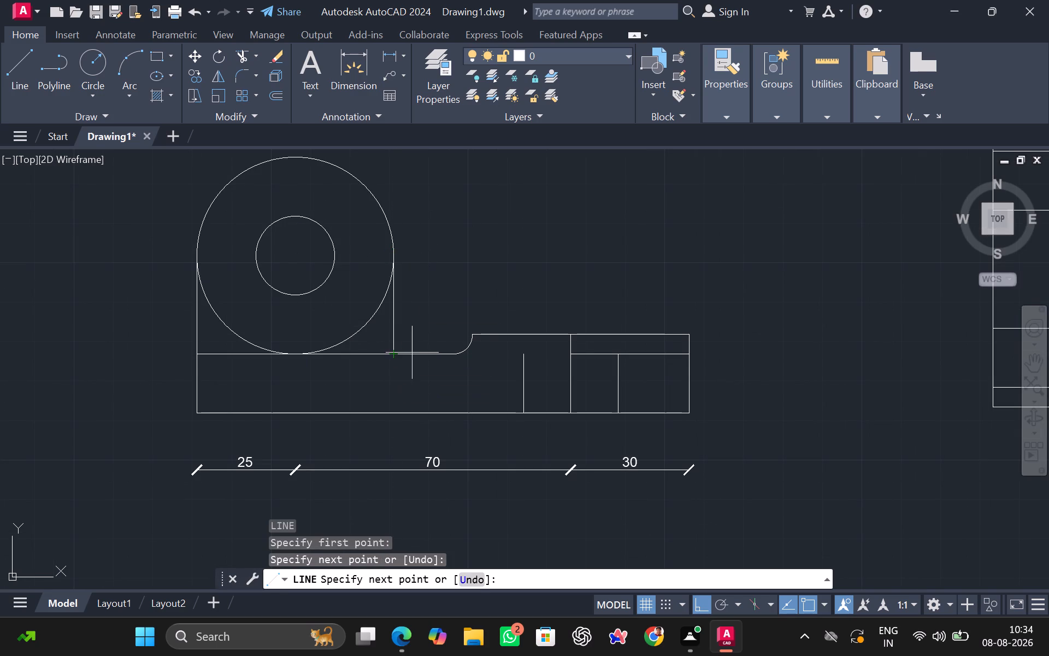
{"action": "key", "text": "space"}
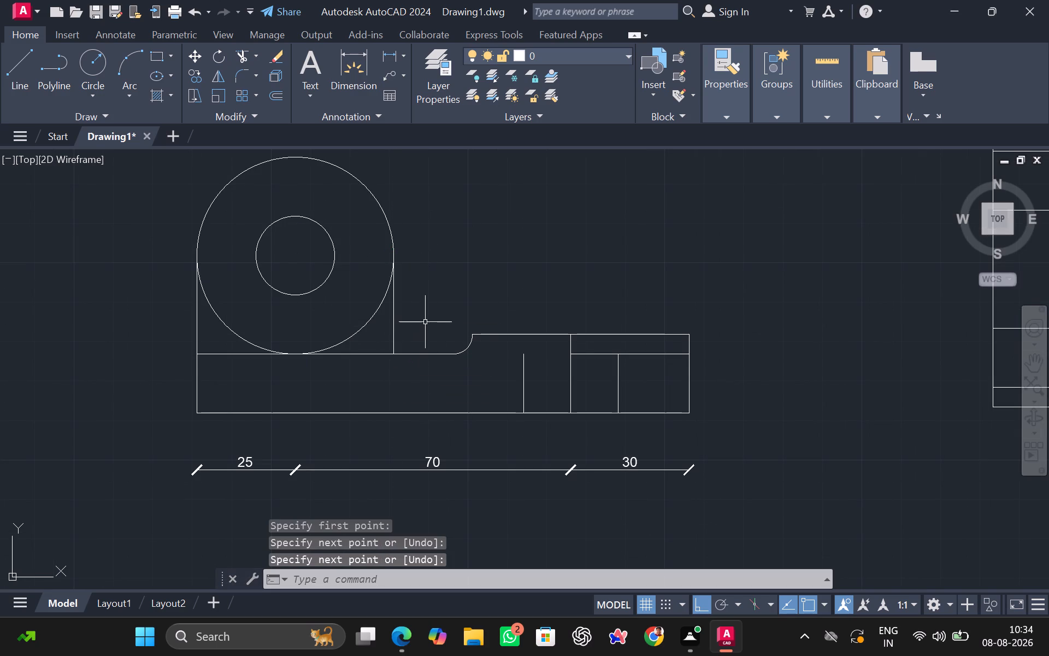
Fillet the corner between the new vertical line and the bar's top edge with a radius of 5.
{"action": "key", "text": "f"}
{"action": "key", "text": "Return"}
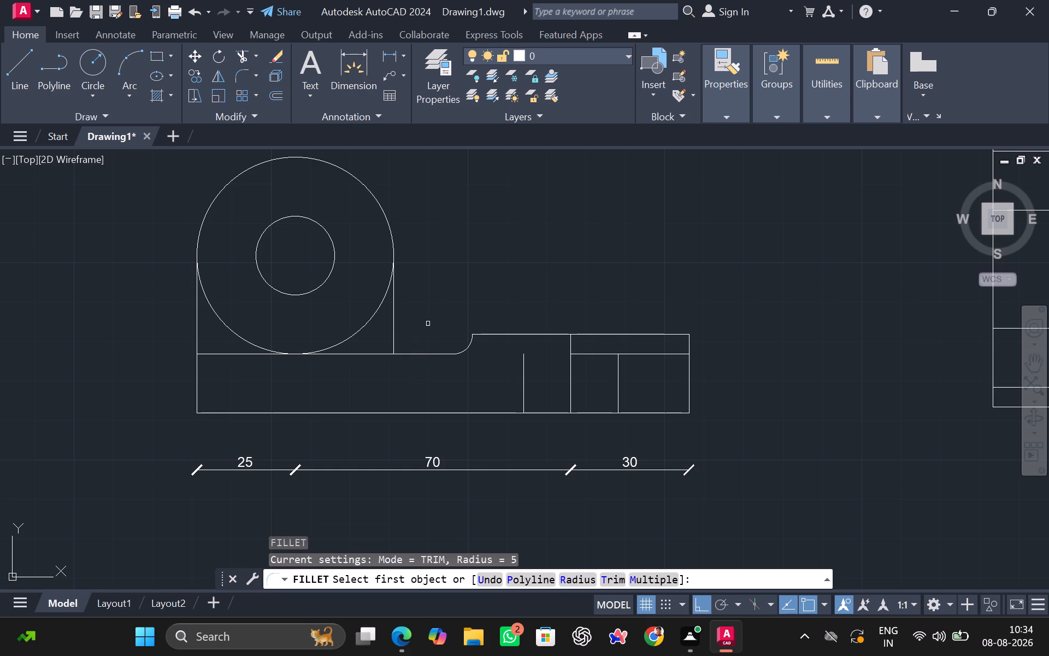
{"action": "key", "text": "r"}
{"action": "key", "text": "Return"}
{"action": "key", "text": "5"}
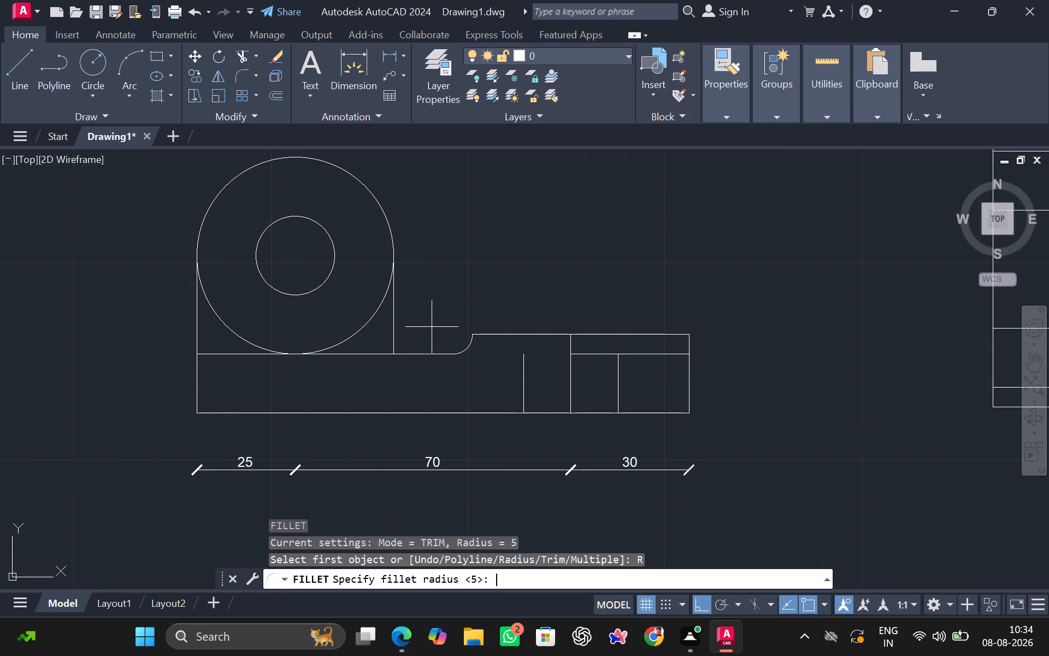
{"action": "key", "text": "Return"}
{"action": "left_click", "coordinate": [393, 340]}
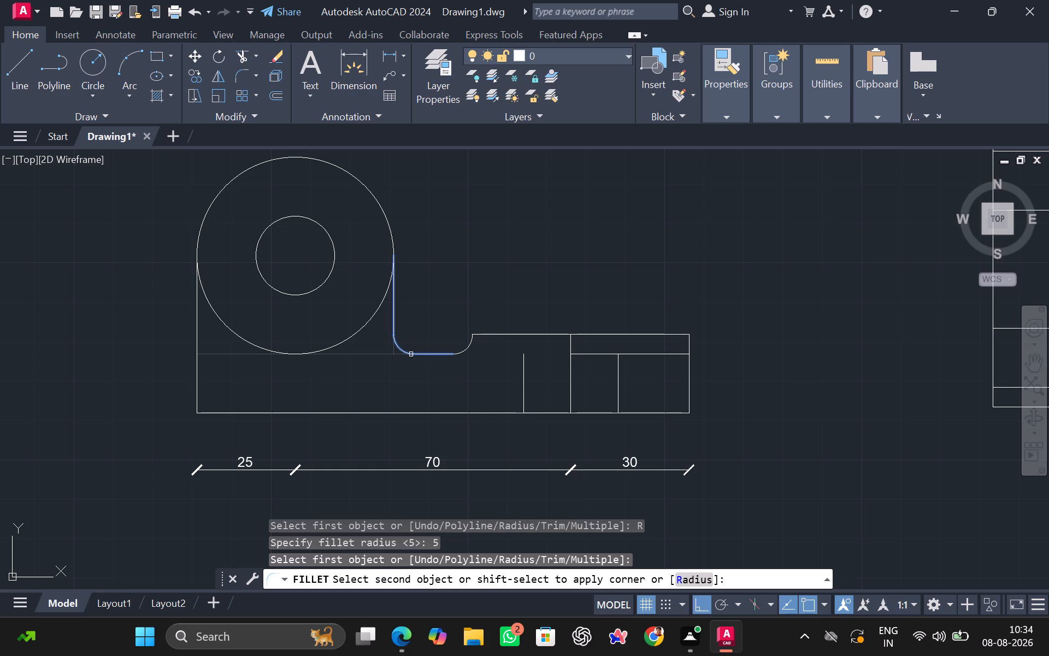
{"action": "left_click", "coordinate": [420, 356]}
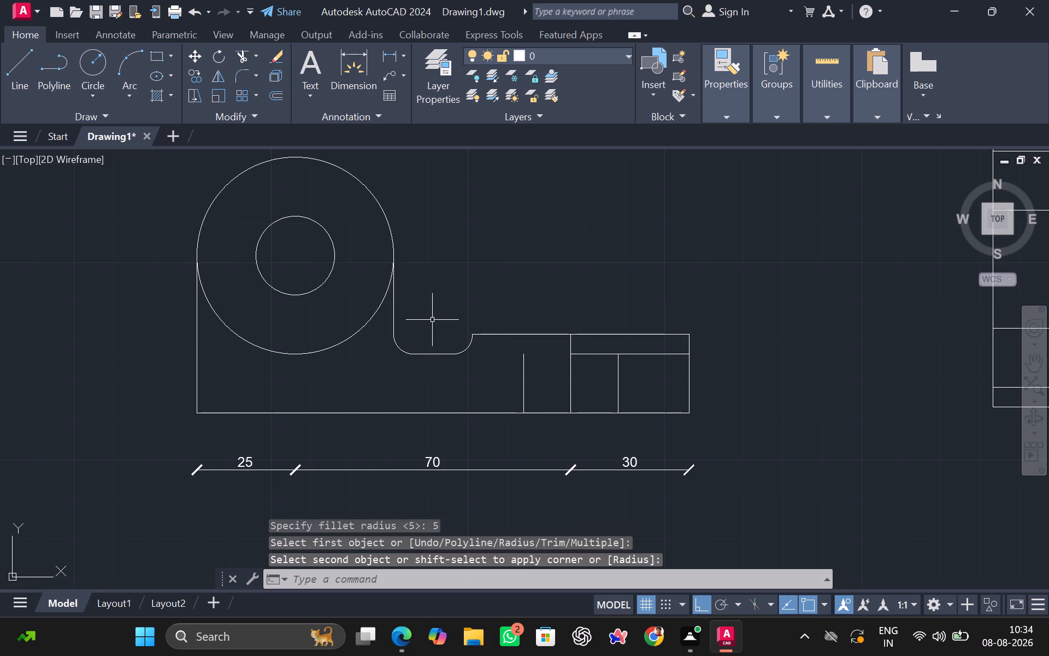
Draw a horizontal line from the lower end of the radius 5 fillet beside the circle to the bar's left edge.
{"action": "key", "text": "l"}
{"action": "key", "text": "Return"}
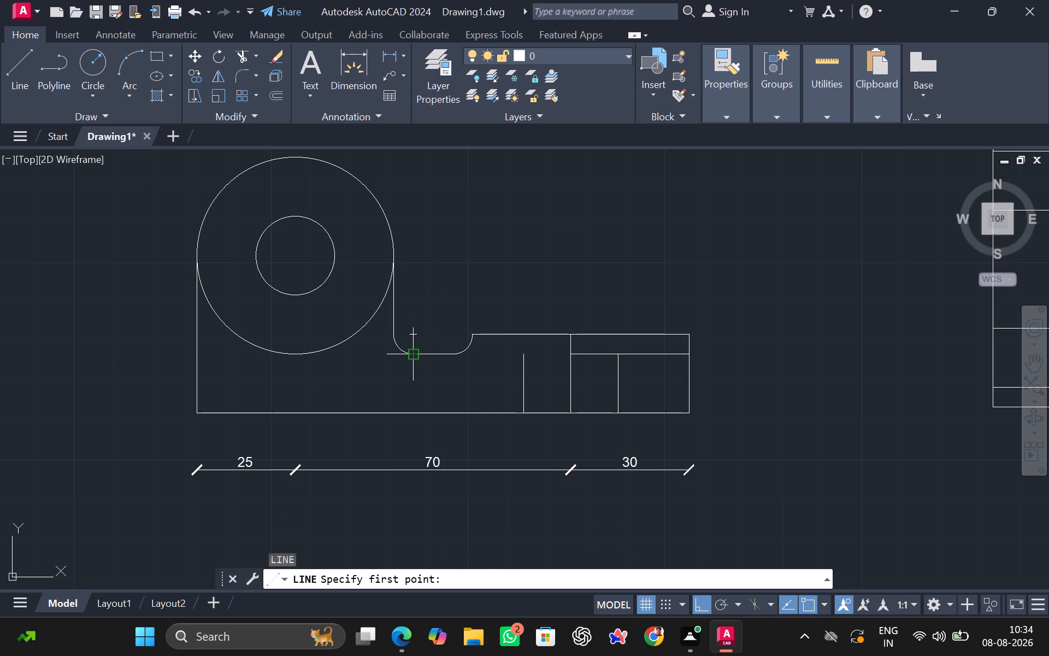
{"action": "left_click_drag", "start_coordinate": [410, 354], "coordinate": [405, 354]}
{"action": "left_click", "coordinate": [195, 352]}
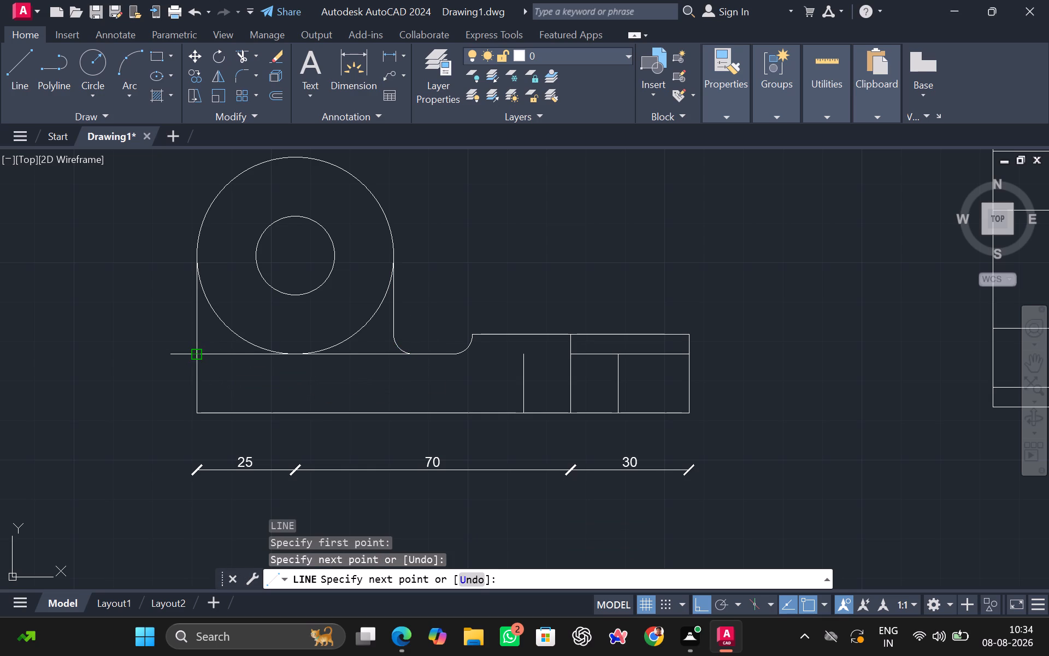
{"action": "key", "text": "space"}
Fillet the vertical line beside the circle and the bar's top edge again with a radius of 3.
{"action": "scroll", "coordinate": [421, 353], "scroll_direction": "down", "scroll_amount": 1}
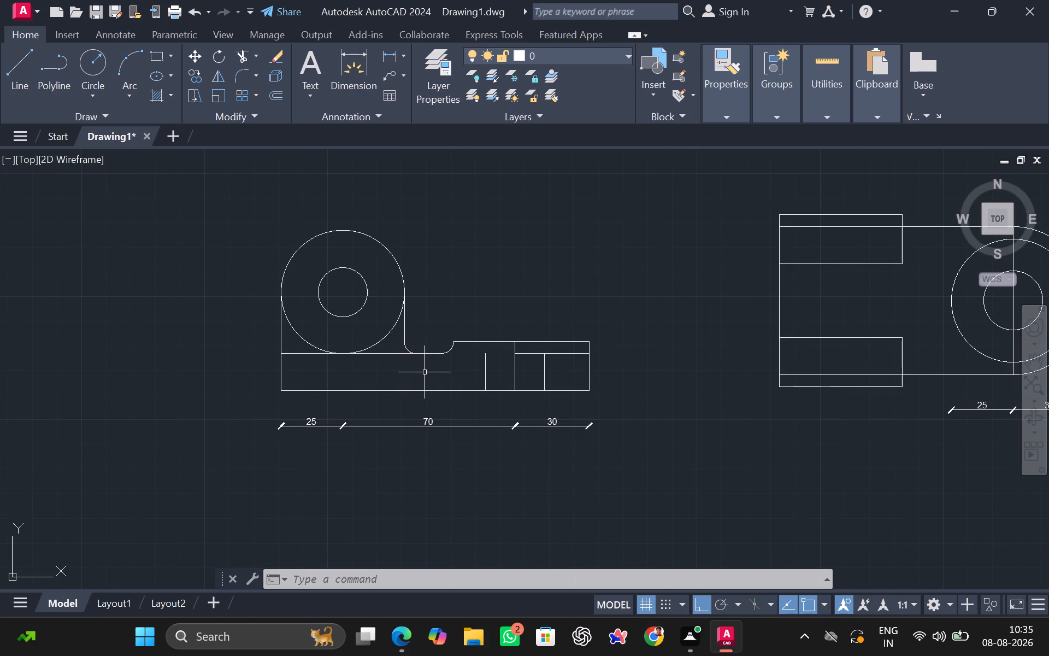
{"action": "scroll", "coordinate": [425, 372], "scroll_direction": "down", "scroll_amount": 1}
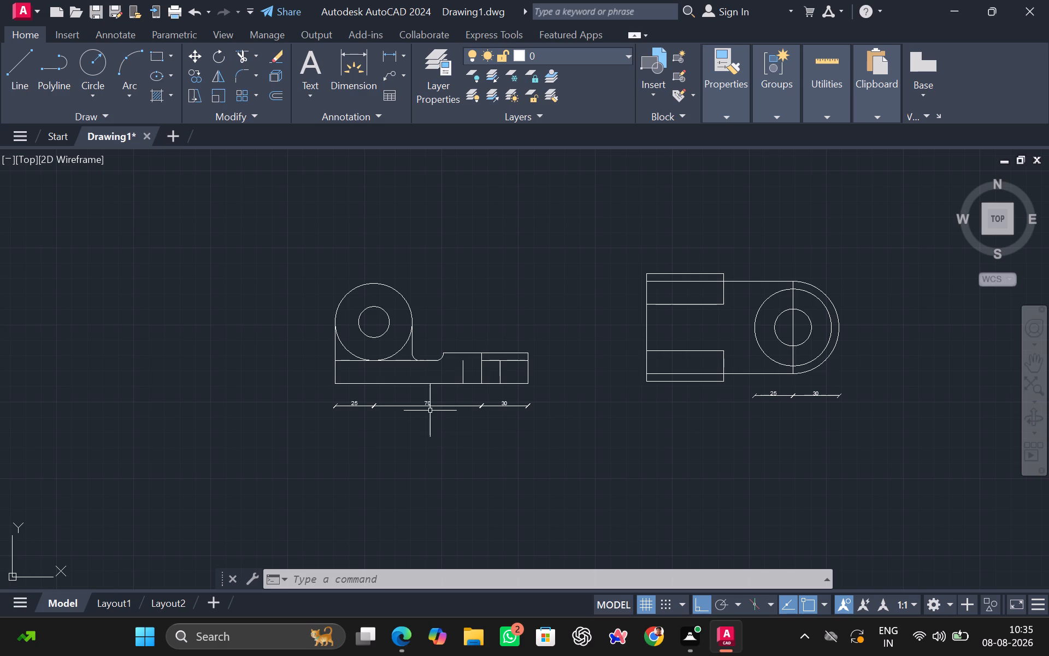
{"action": "scroll", "coordinate": [422, 364], "scroll_direction": "up", "scroll_amount": 5}
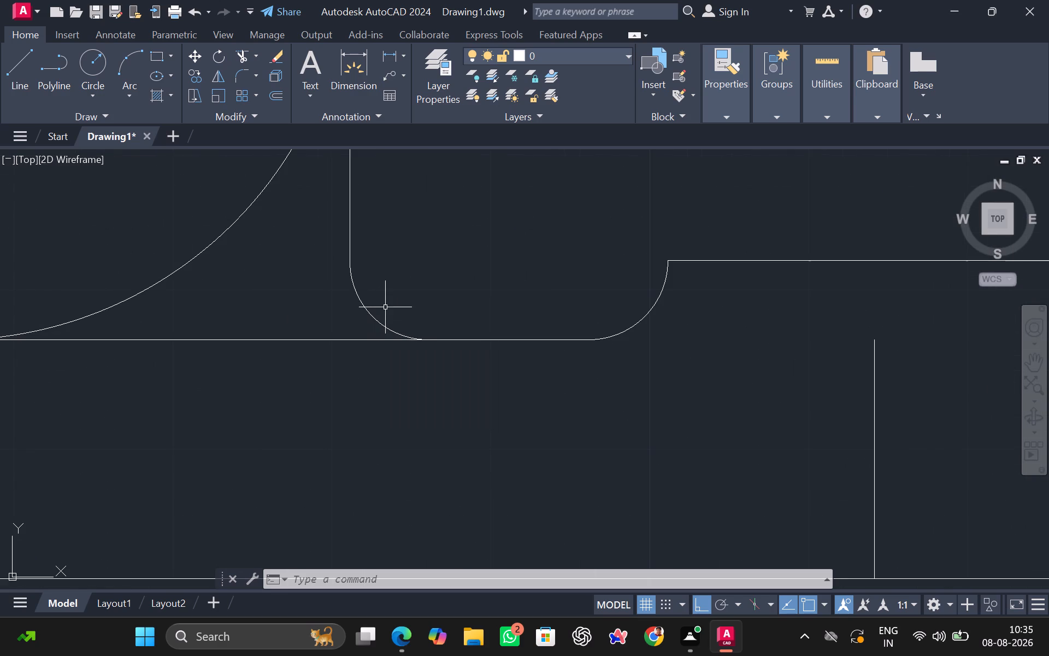
{"action": "key", "text": "f"}
{"action": "key", "text": "Return"}
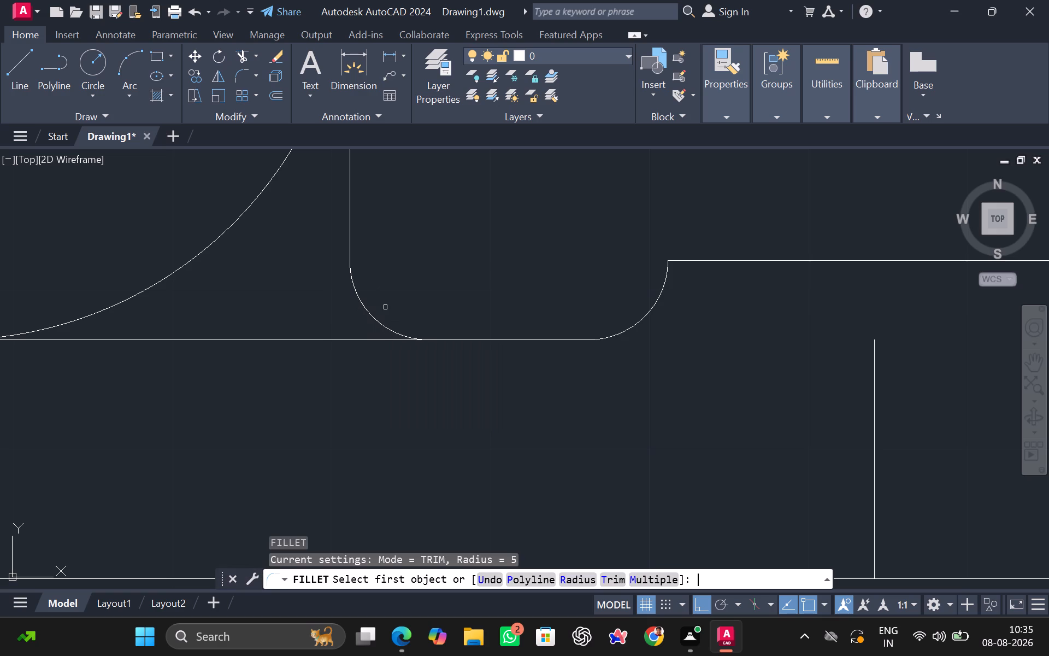
{"action": "key", "text": "r"}
{"action": "key", "text": "Return"}
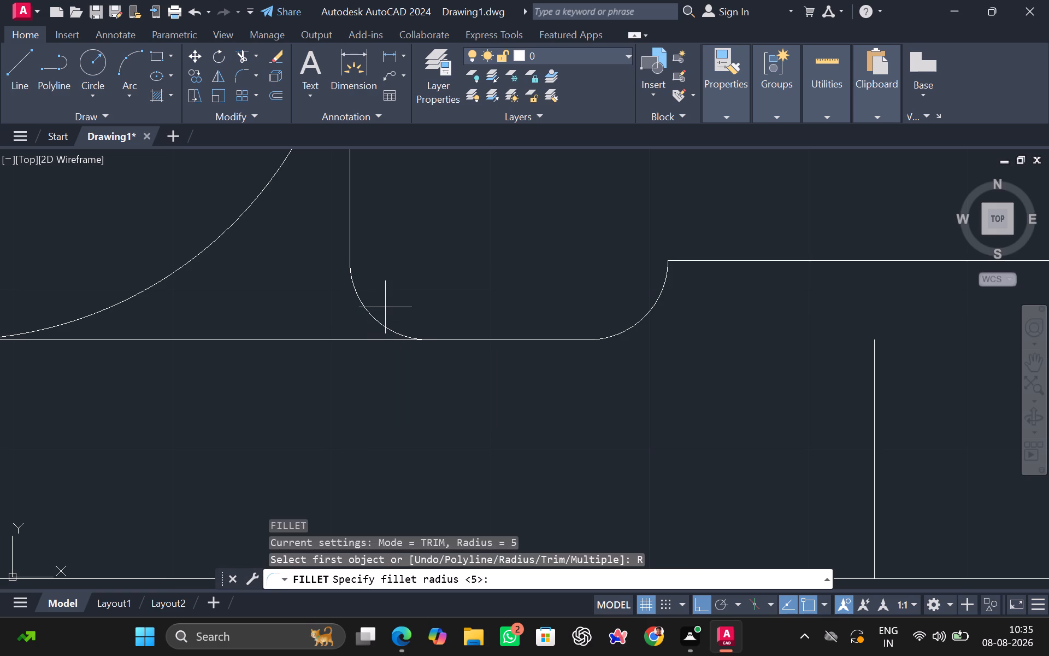
{"action": "key", "text": "3"}
{"action": "key", "text": "Return"}
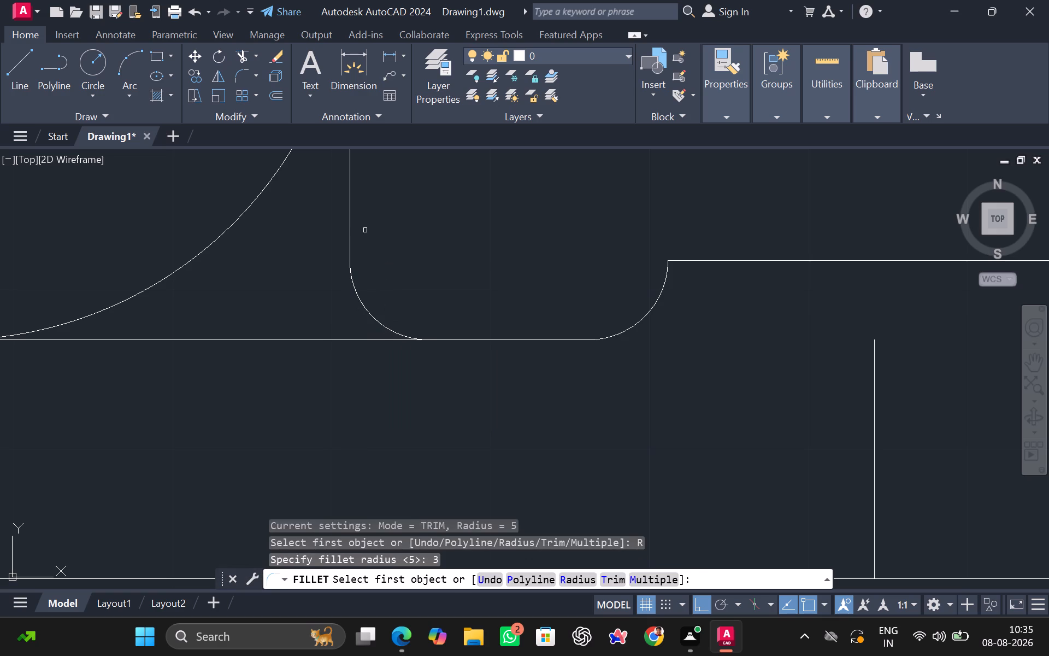
{"action": "left_click", "coordinate": [349, 228]}
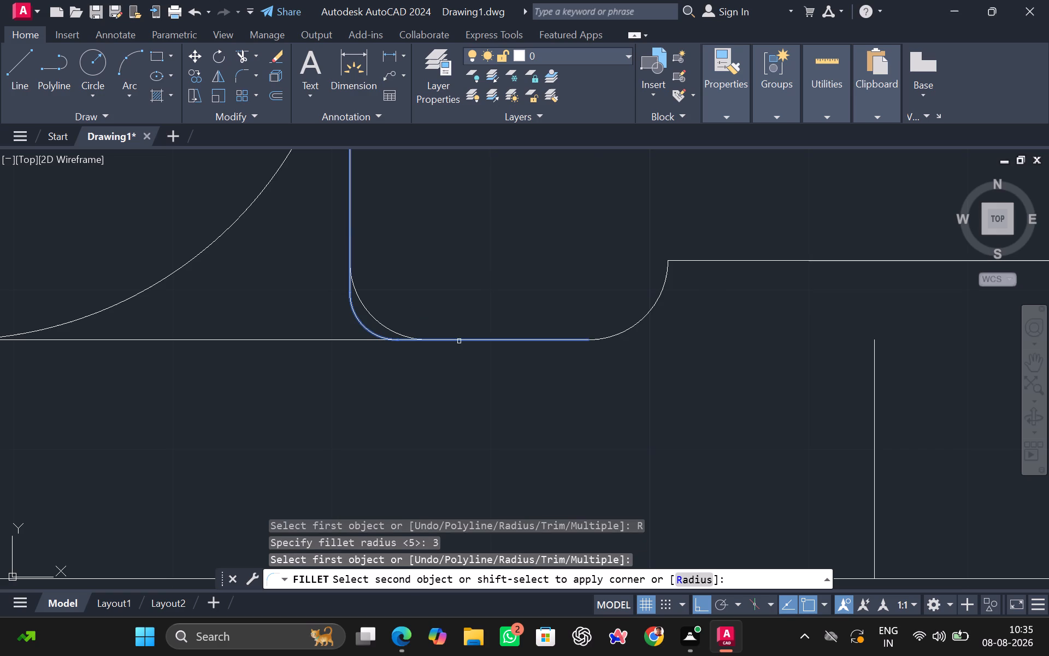
{"action": "left_click", "coordinate": [459, 341]}
Erase the old radius 5 arc at the corner beside the circle.
{"action": "left_click", "coordinate": [392, 332]}
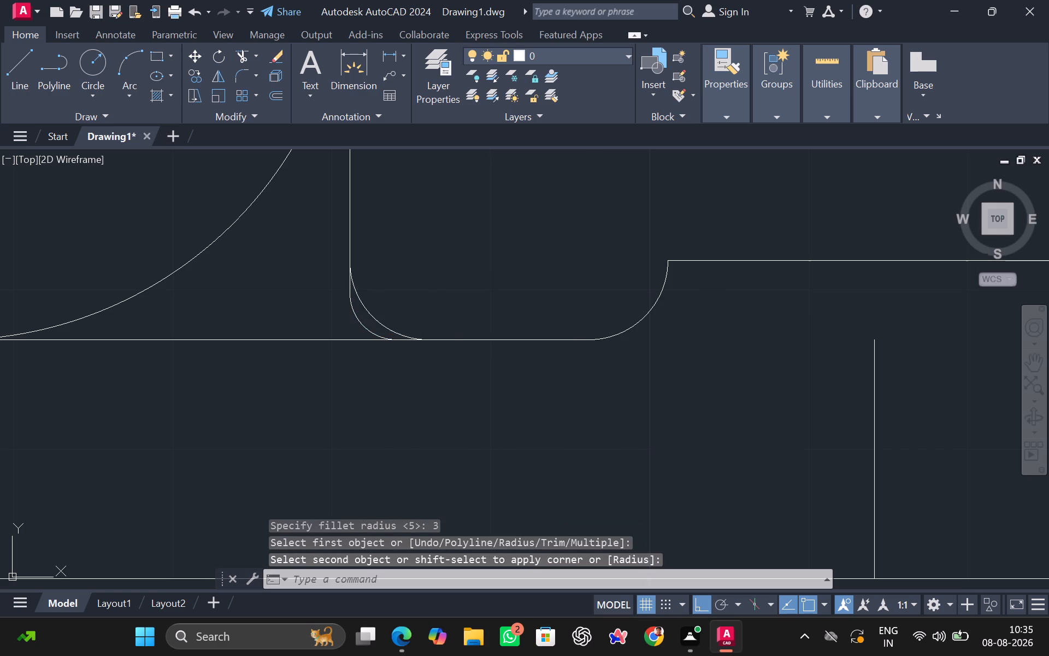
{"action": "key", "text": "Delete"}
Move the whole top view with its dimensions, Ortho off, to about 48 below the side view's lower-left corner, aligning their left edges.
{"action": "scroll", "coordinate": [398, 335], "scroll_direction": "down", "scroll_amount": 3}
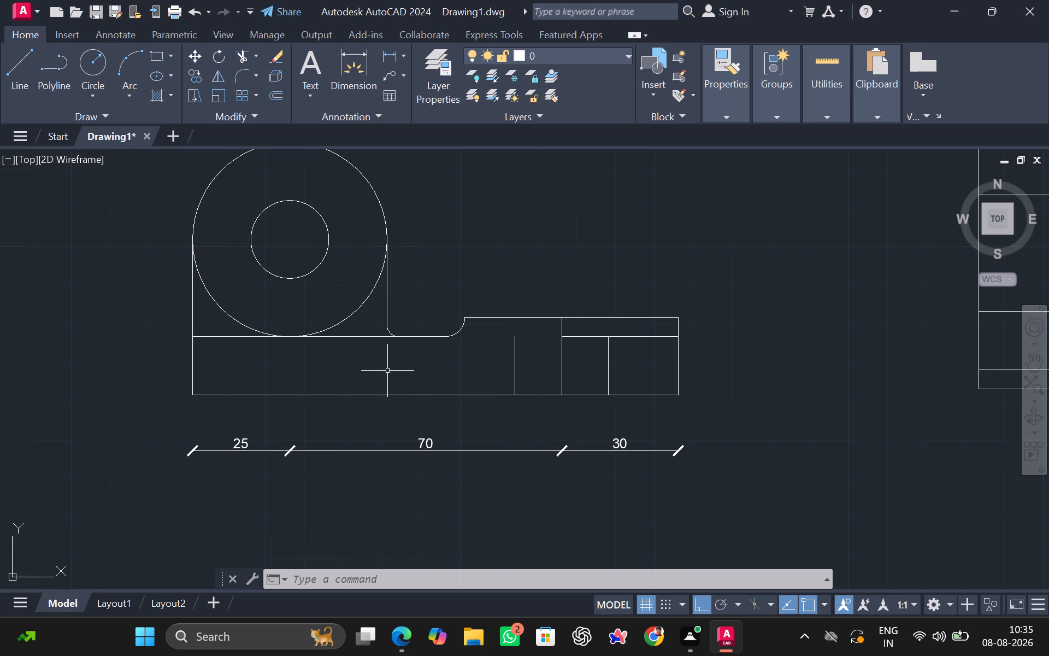
{"action": "scroll", "coordinate": [387, 371], "scroll_direction": "down", "scroll_amount": 1}
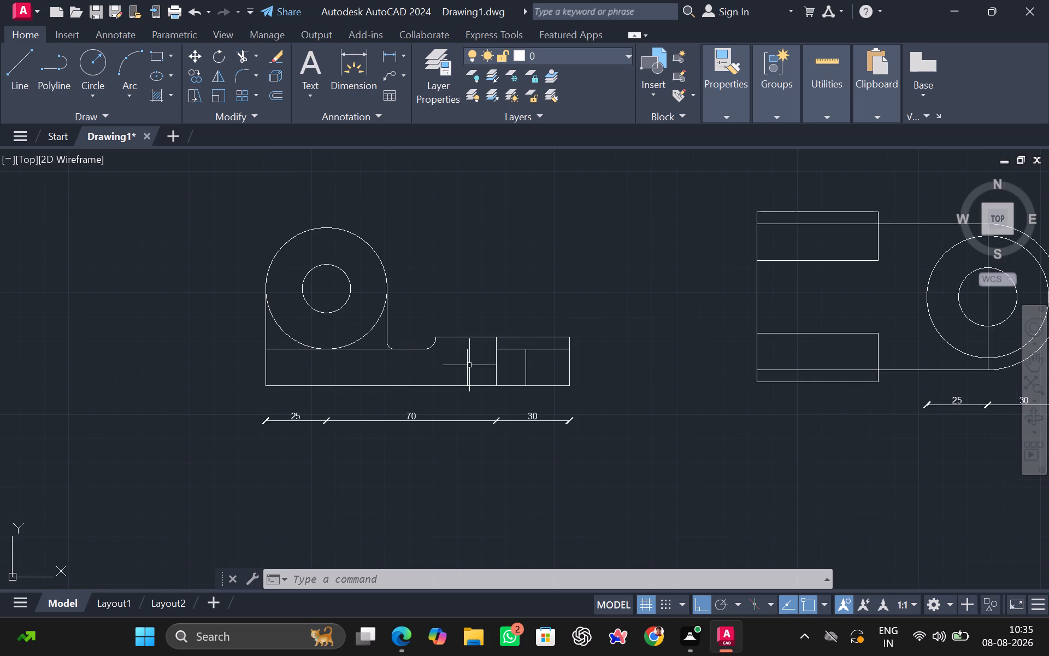
{"action": "scroll", "coordinate": [474, 371], "scroll_direction": "down", "scroll_amount": 1}
{"action": "left_click", "coordinate": [886, 236]}
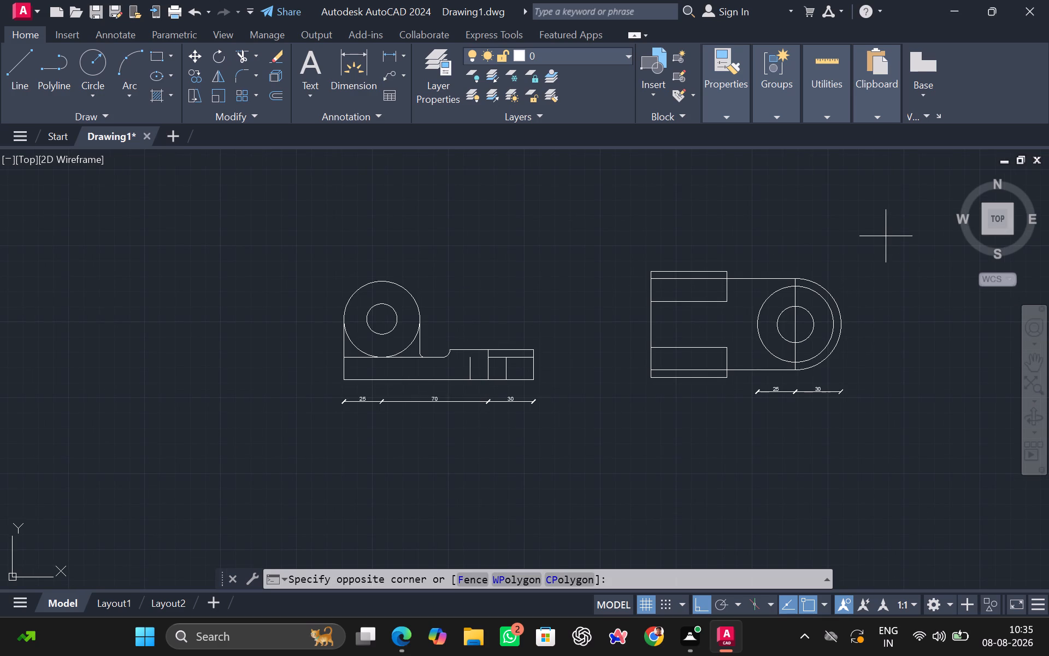
{"action": "left_click", "coordinate": [636, 425]}
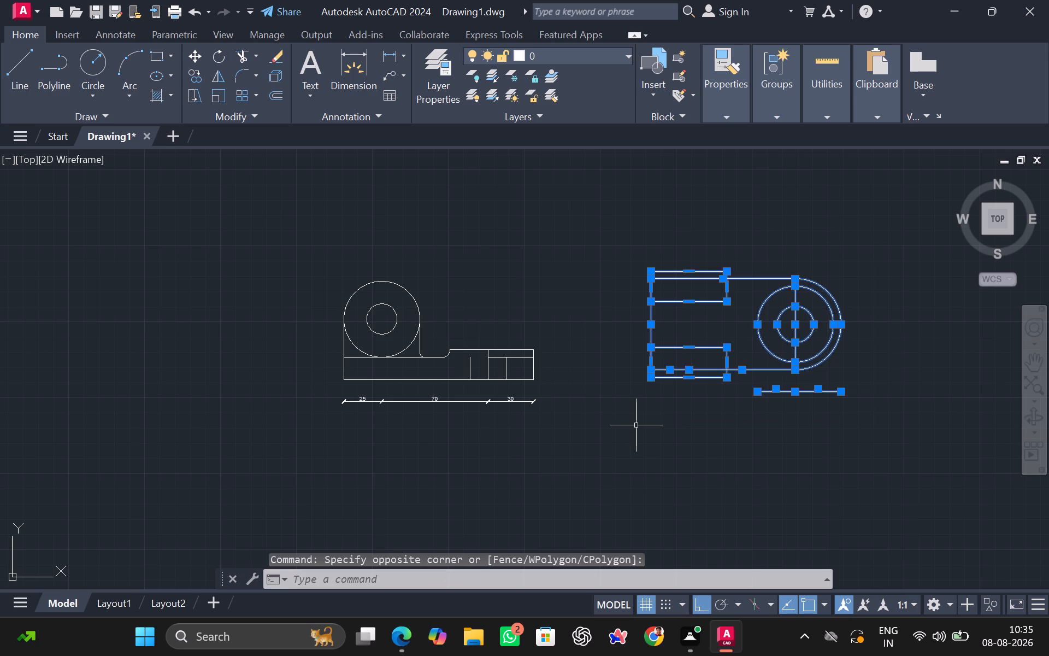
{"action": "key", "text": "m"}
{"action": "key", "text": "Return"}
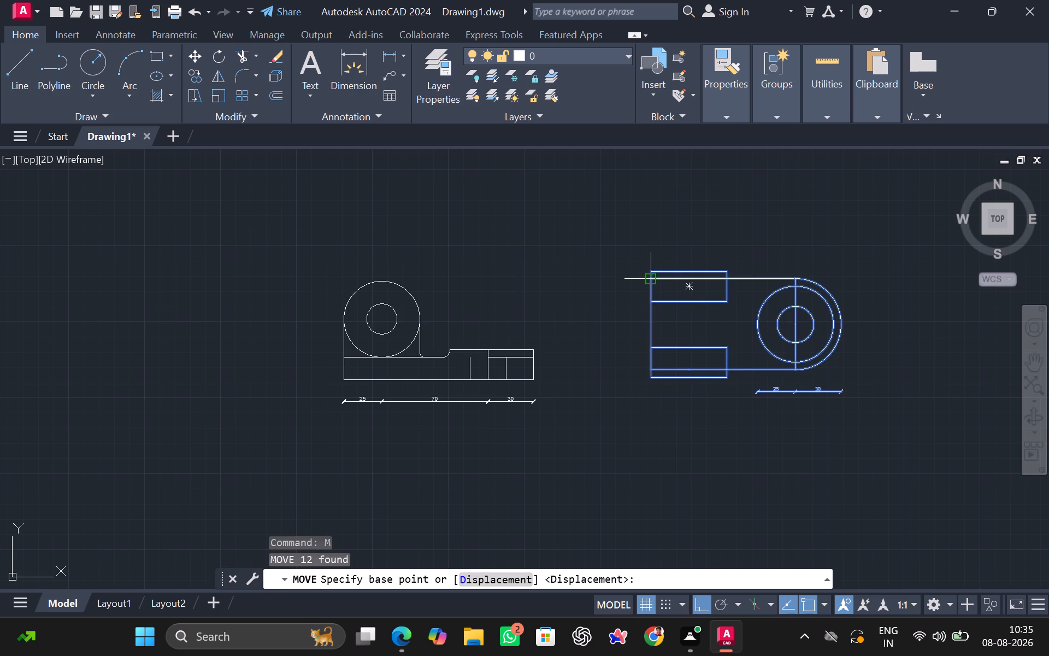
{"action": "left_click", "coordinate": [655, 271]}
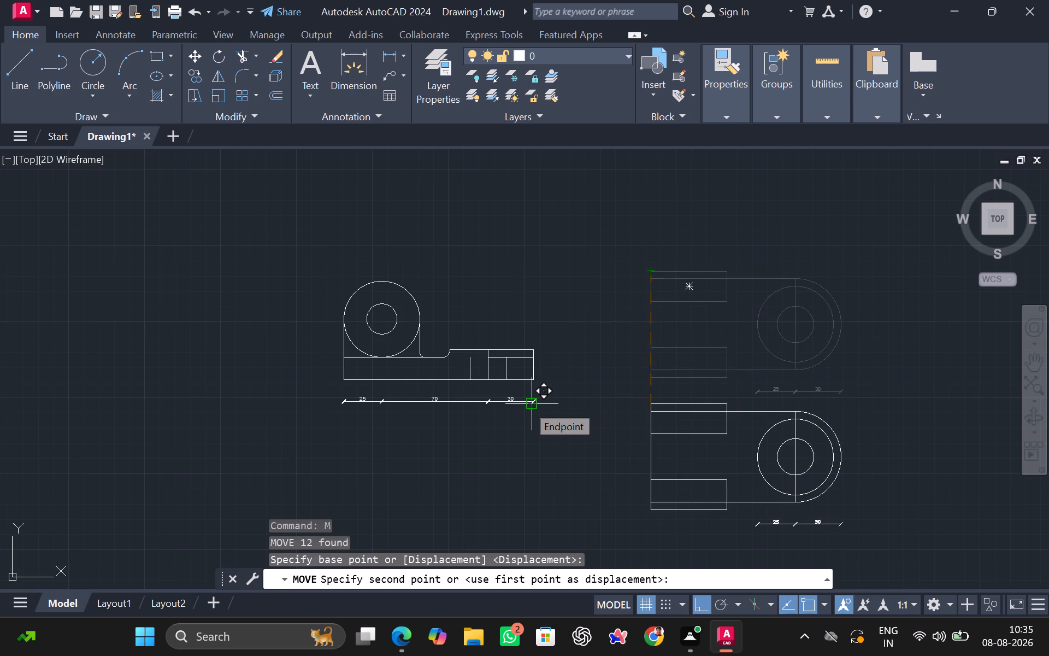
{"action": "key", "text": "F8"}
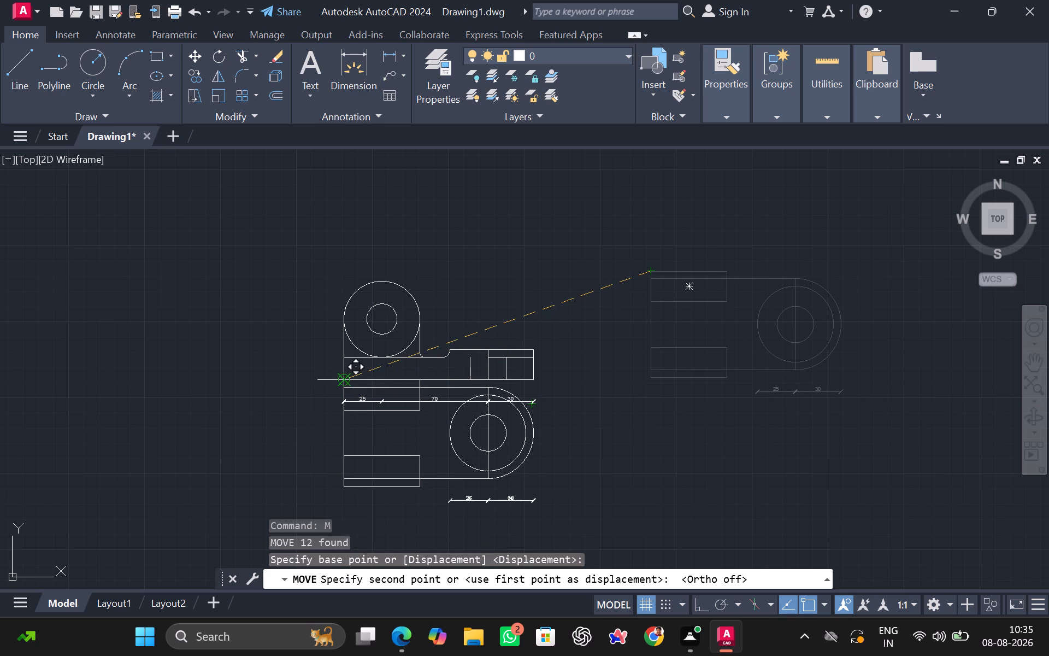
{"action": "left_click", "coordinate": [346, 453]}
{"action": "scroll", "coordinate": [427, 479], "scroll_direction": "down", "scroll_amount": 1}
{"action": "middle_click_drag", "start_coordinate": [428, 484], "coordinate": [456, 391]}
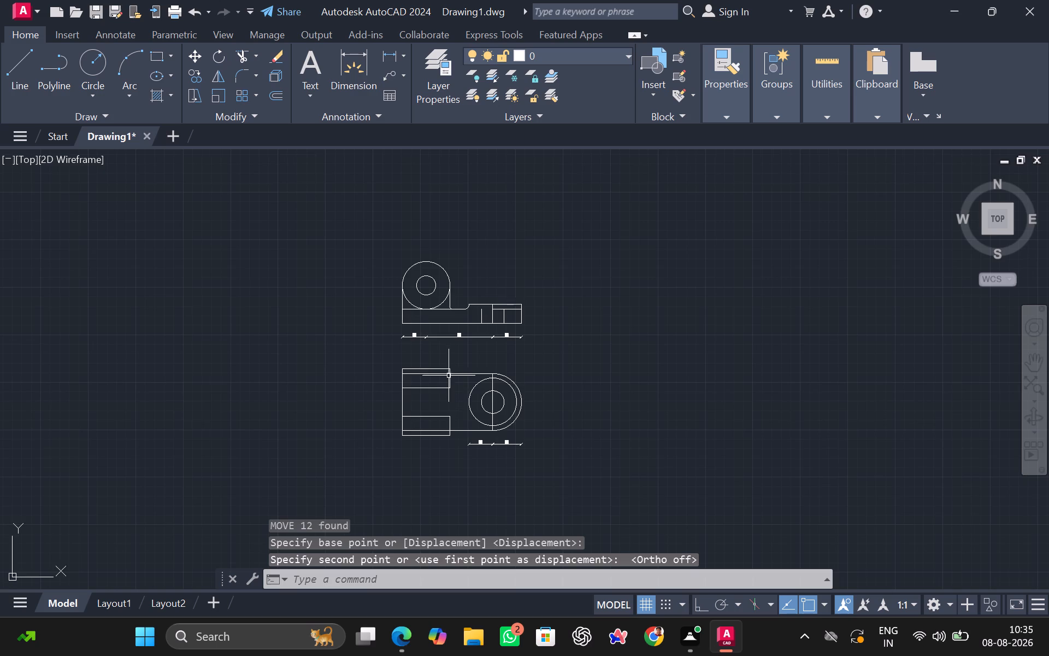
Extend the two vertical hole lines in the side view up to the raised boss's top edge.
{"action": "scroll", "coordinate": [449, 374], "scroll_direction": "up", "scroll_amount": 2}
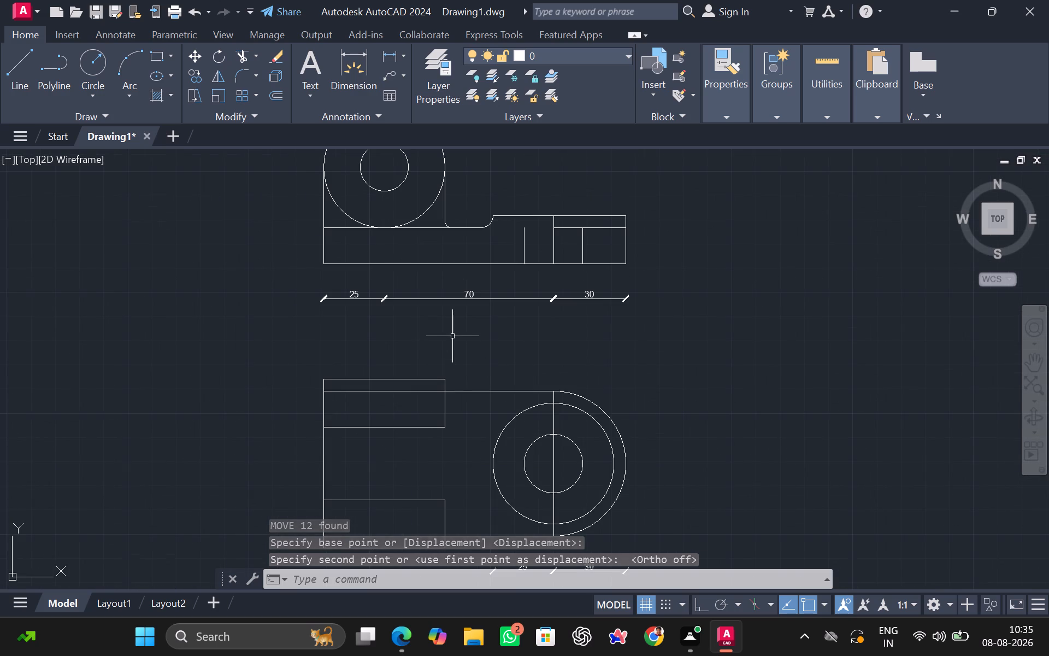
{"action": "scroll", "coordinate": [452, 336], "scroll_direction": "down", "scroll_amount": 1}
{"action": "middle_click_drag", "start_coordinate": [444, 338], "coordinate": [452, 344]}
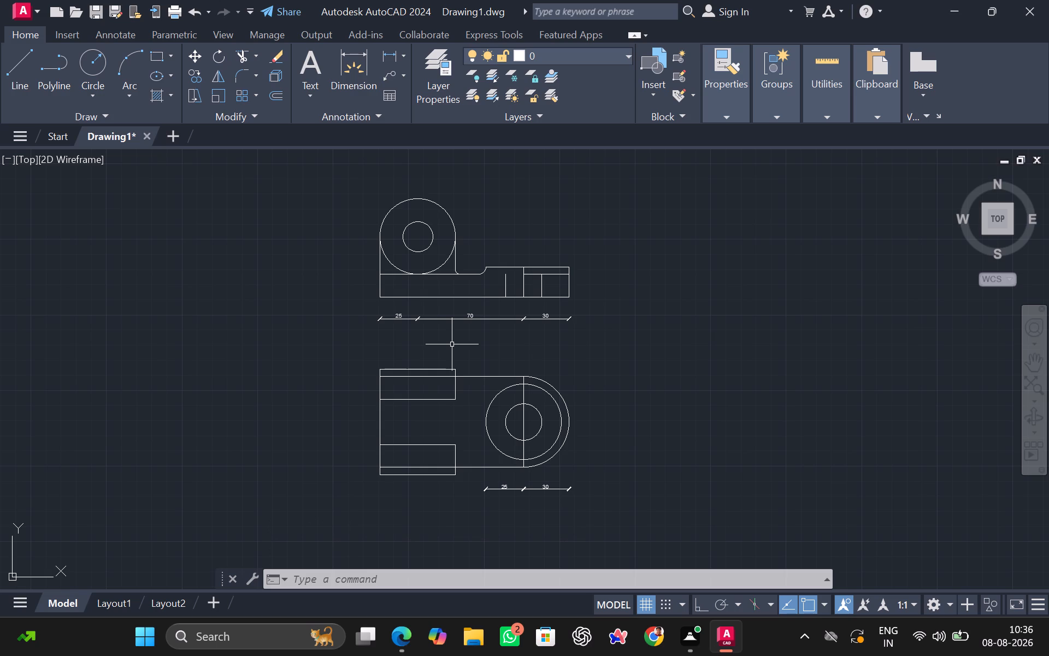
{"action": "scroll", "coordinate": [512, 272], "scroll_direction": "up", "scroll_amount": 3}
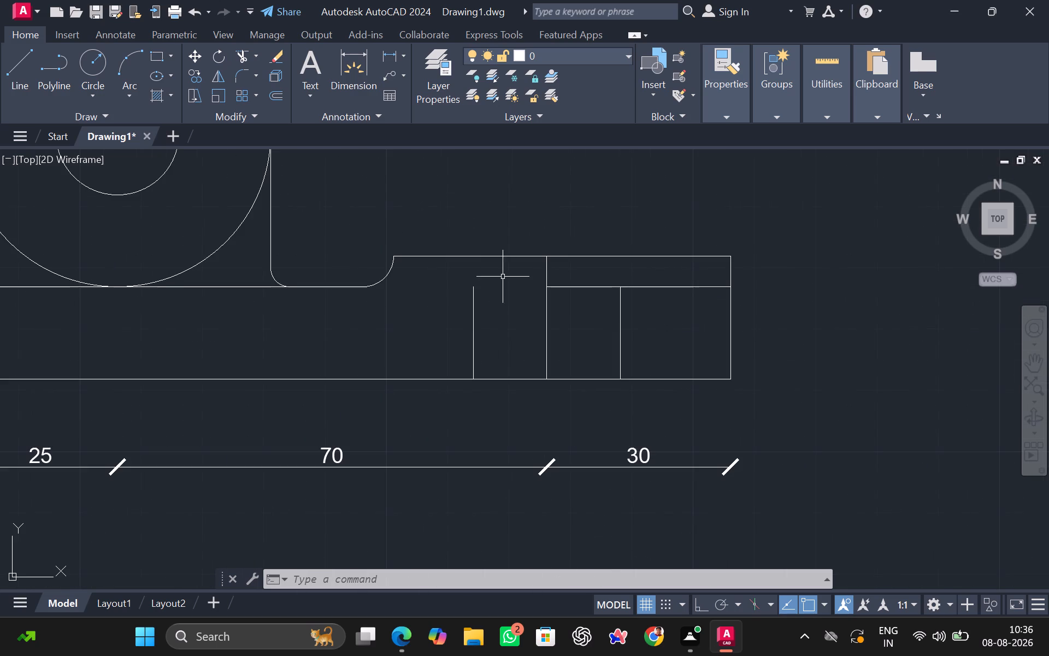
{"action": "type", "text": "EX"}
{"action": "key", "text": "Return"}
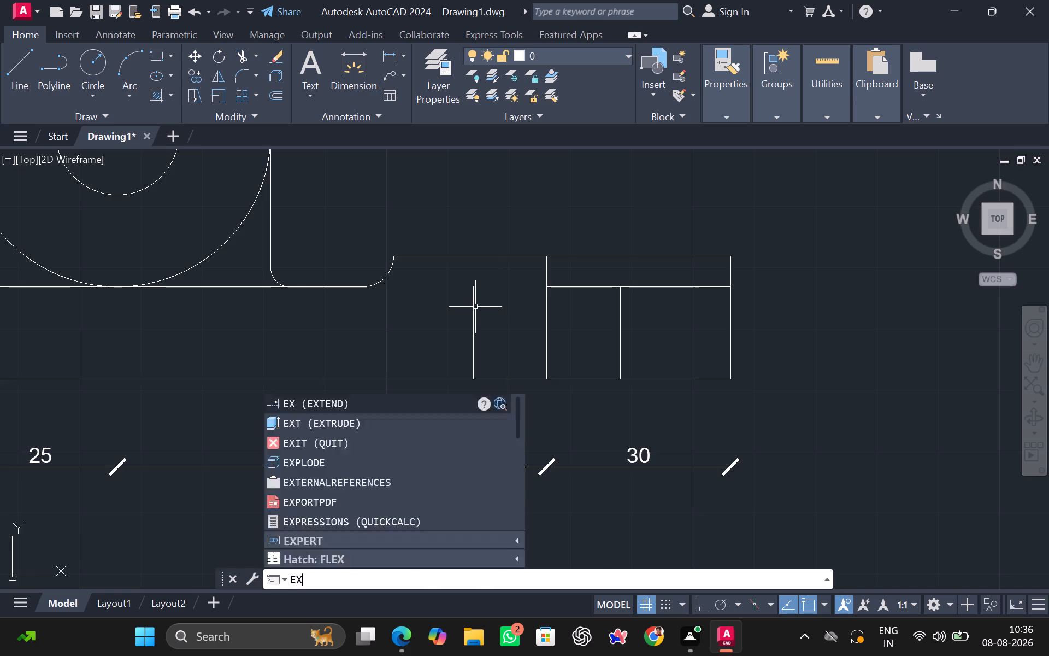
{"action": "left_click", "coordinate": [472, 306]}
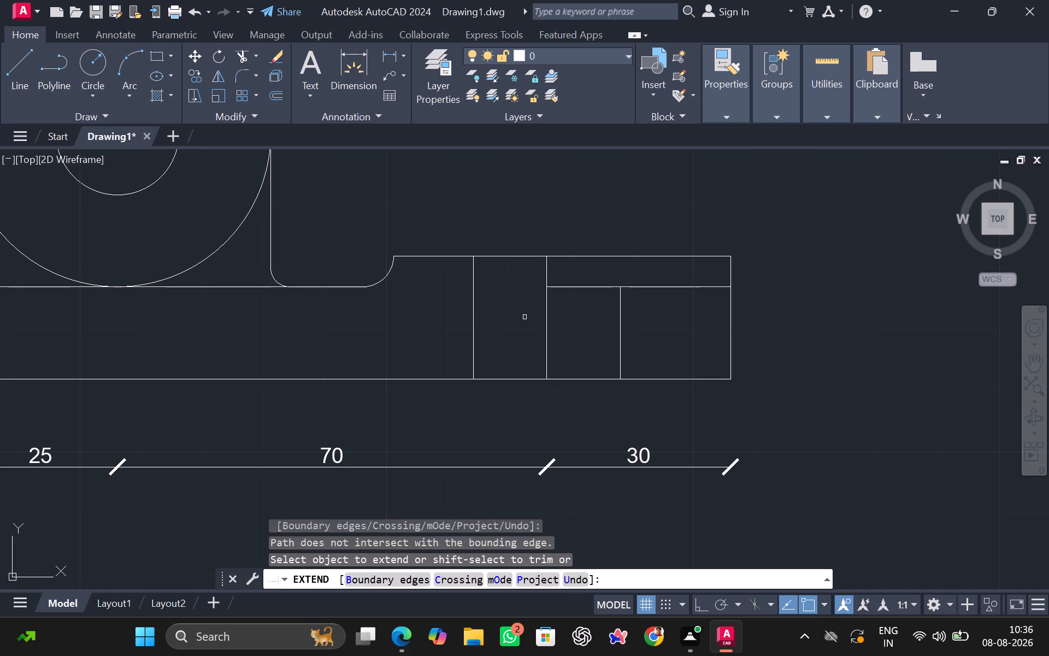
{"action": "key", "text": "space"}
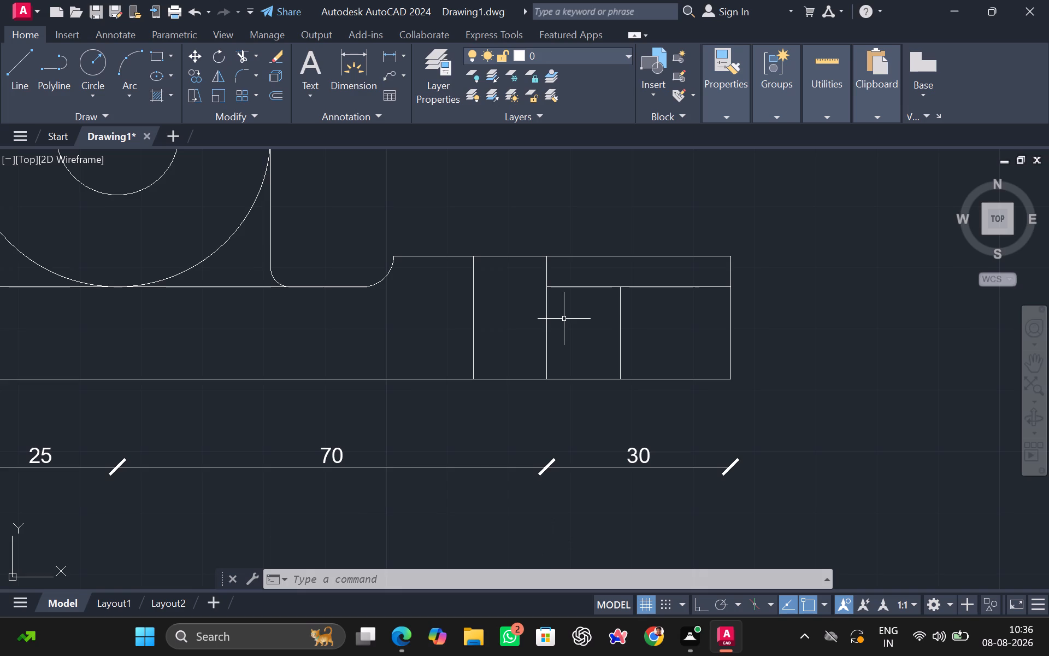
{"action": "type", "text": "EX"}
{"action": "key", "text": "Return"}
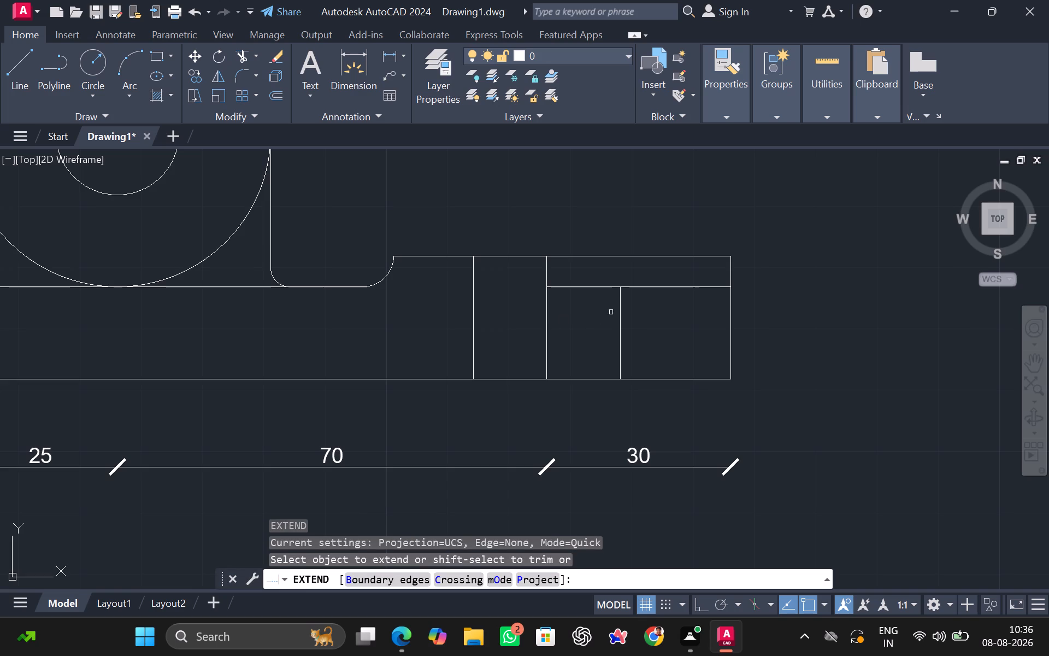
{"action": "left_click", "coordinate": [622, 297]}
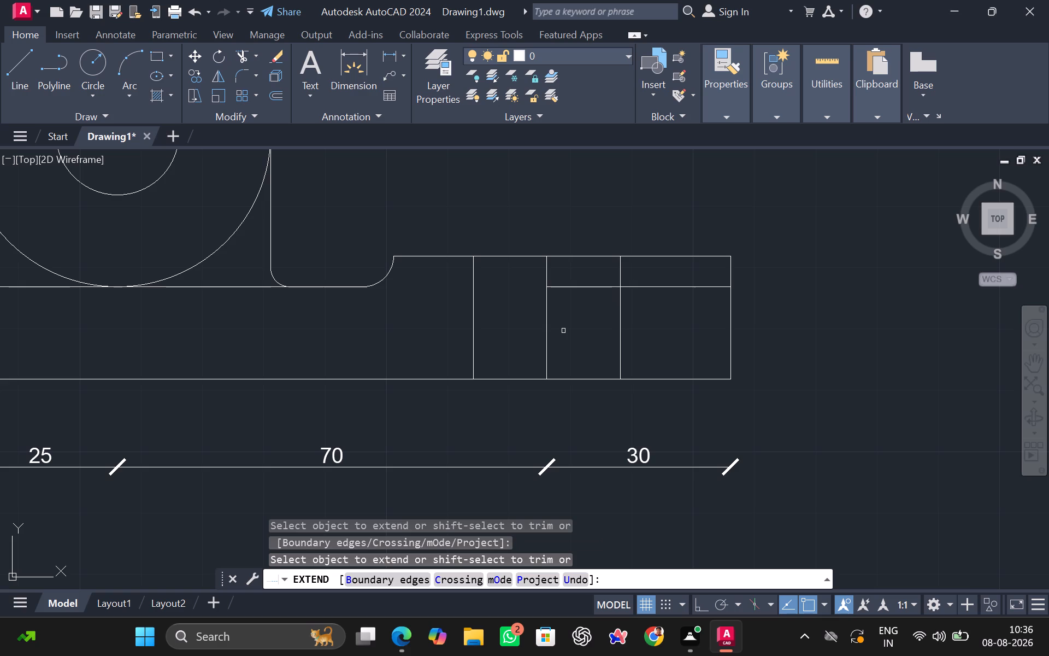
{"action": "key", "text": "space"}
Trim away the boss's vertical centre line and the horizontal line across its right half in the side view.
{"action": "type", "text": "TR"}
{"action": "key", "text": "Return"}
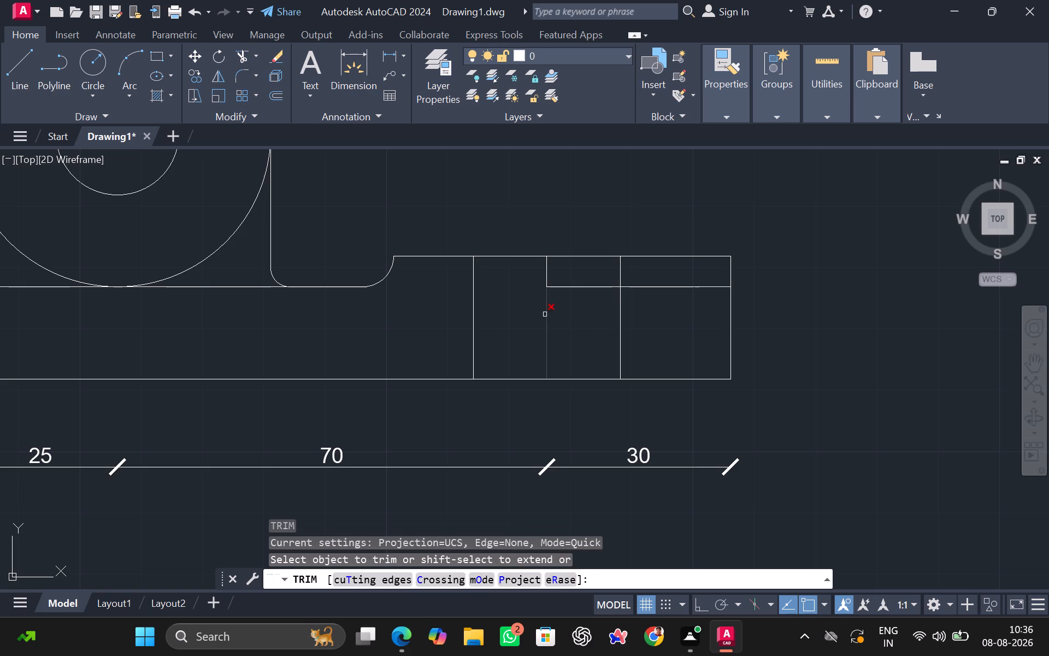
{"action": "left_click_drag", "start_coordinate": [540, 280], "coordinate": [531, 317]}
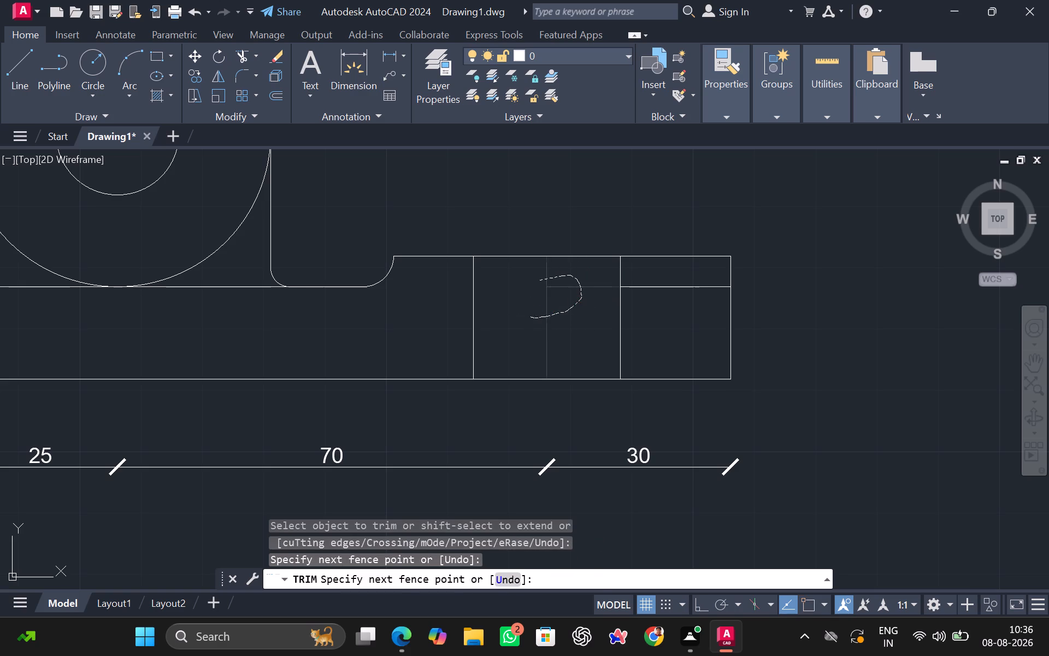
{"action": "left_click_drag", "start_coordinate": [658, 276], "coordinate": [665, 305]}
Add a horizontal linear dimension between the two hole lines, placed just above the boss in the side view.
{"action": "scroll", "coordinate": [546, 355], "scroll_direction": "down", "scroll_amount": 1}
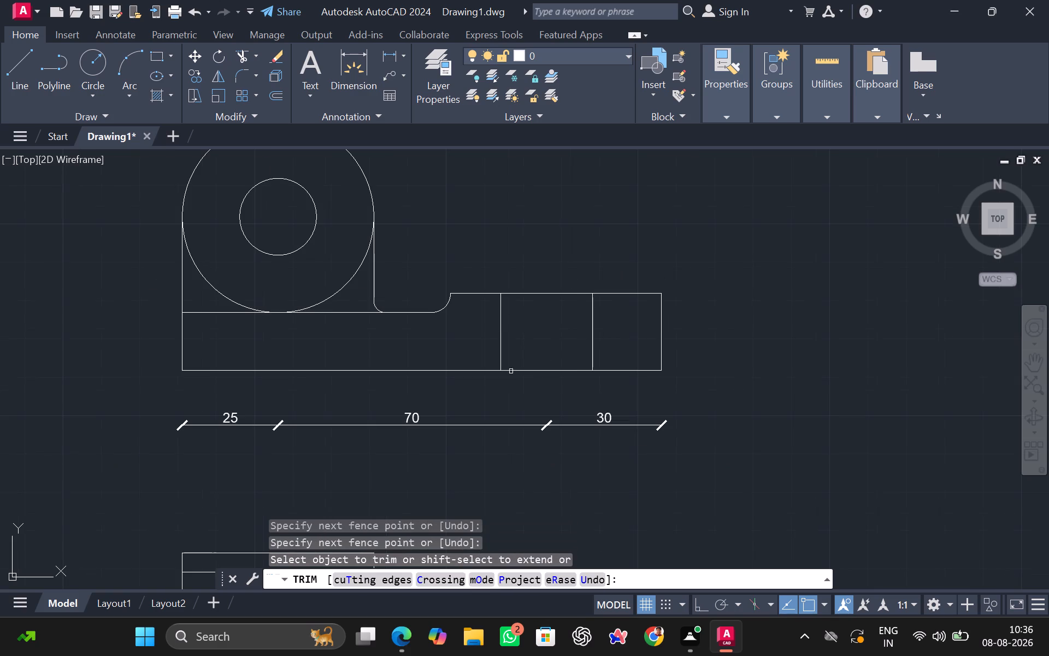
{"action": "middle_click_drag", "start_coordinate": [485, 401], "coordinate": [524, 390]}
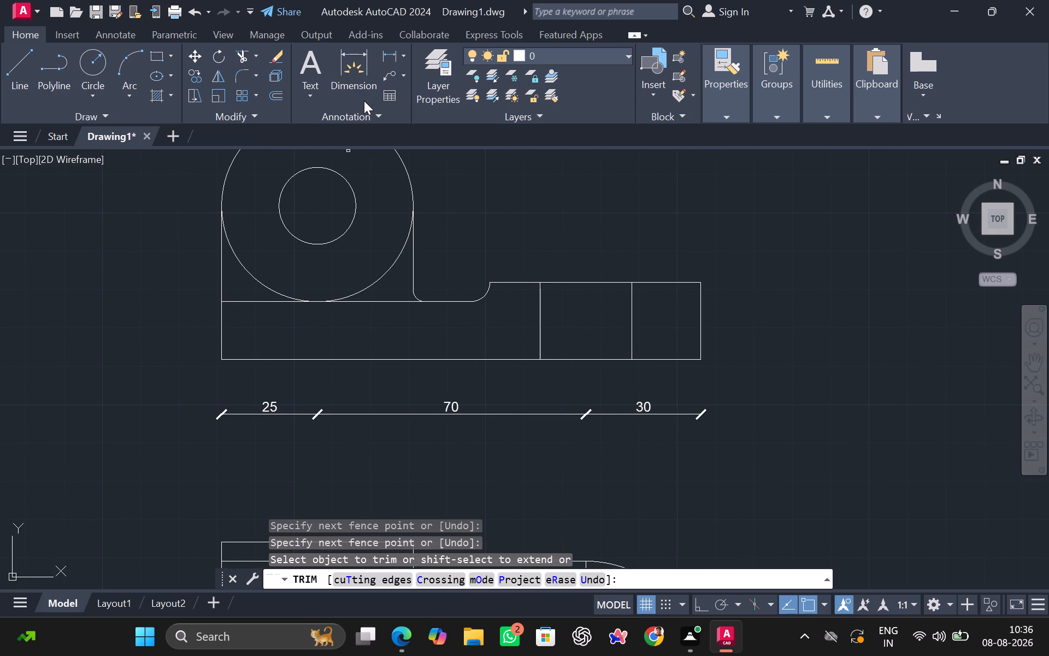
{"action": "left_click", "coordinate": [389, 58]}
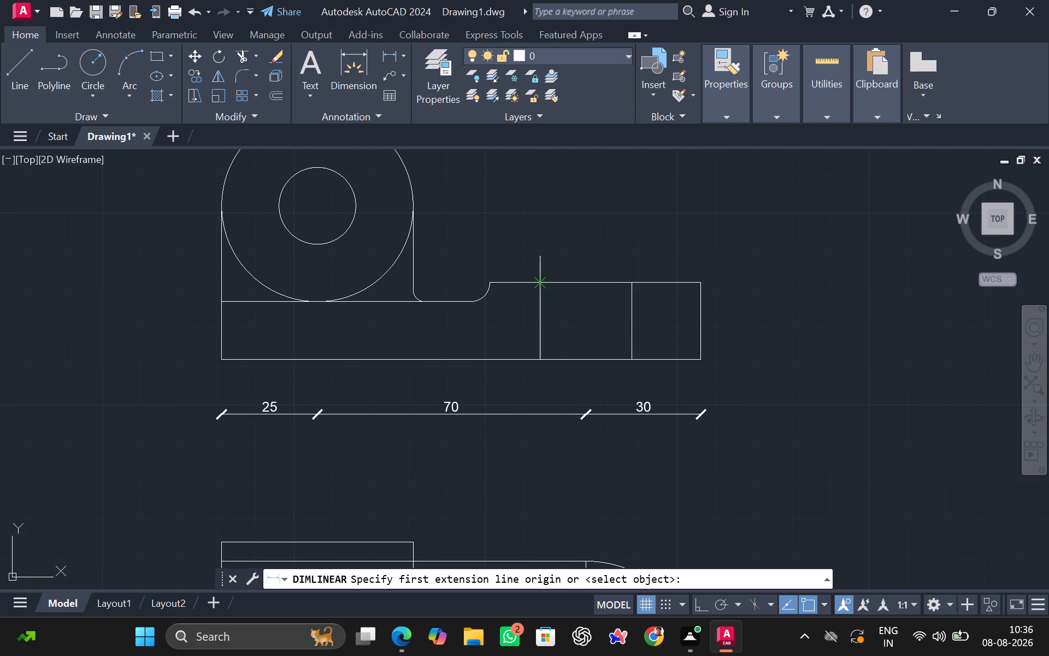
{"action": "left_click_drag", "start_coordinate": [540, 287], "coordinate": [547, 285]}
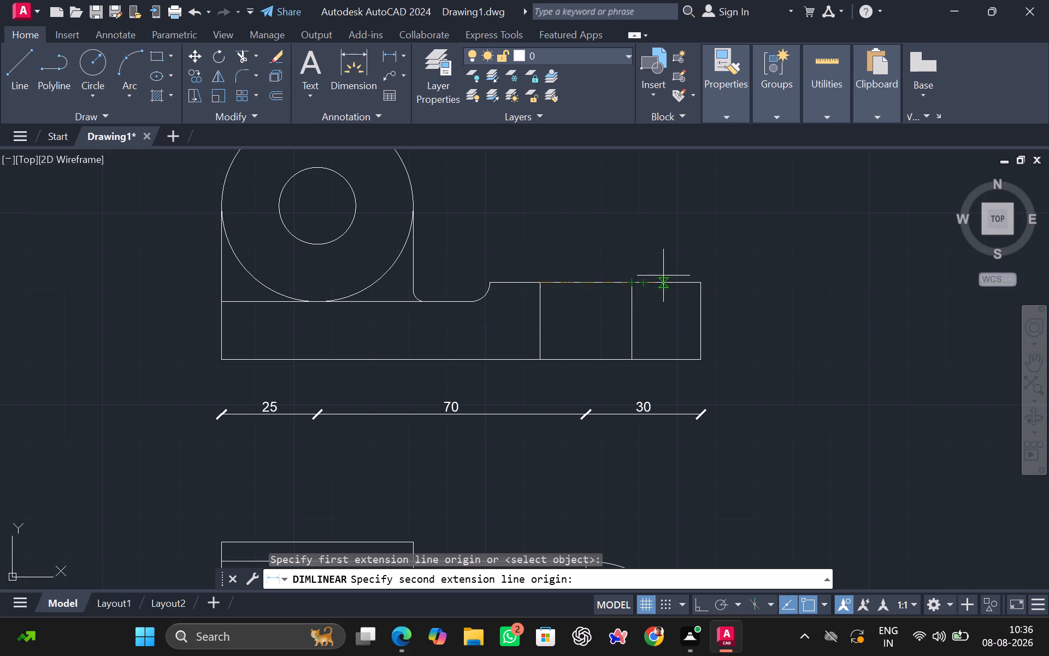
{"action": "left_click", "coordinate": [632, 283]}
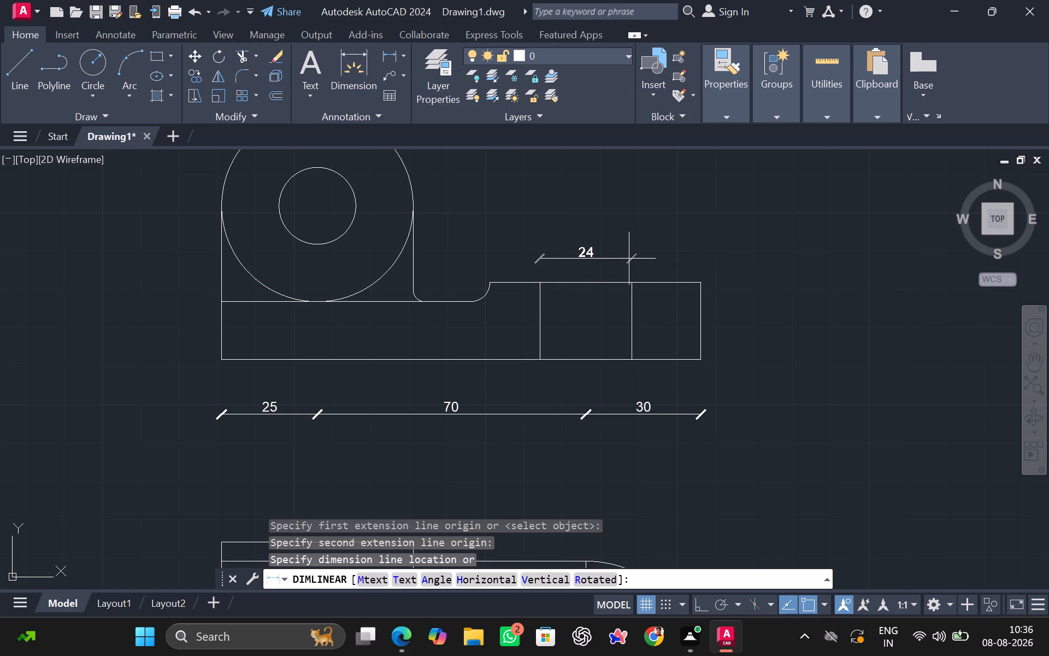
{"action": "left_click", "coordinate": [629, 249]}
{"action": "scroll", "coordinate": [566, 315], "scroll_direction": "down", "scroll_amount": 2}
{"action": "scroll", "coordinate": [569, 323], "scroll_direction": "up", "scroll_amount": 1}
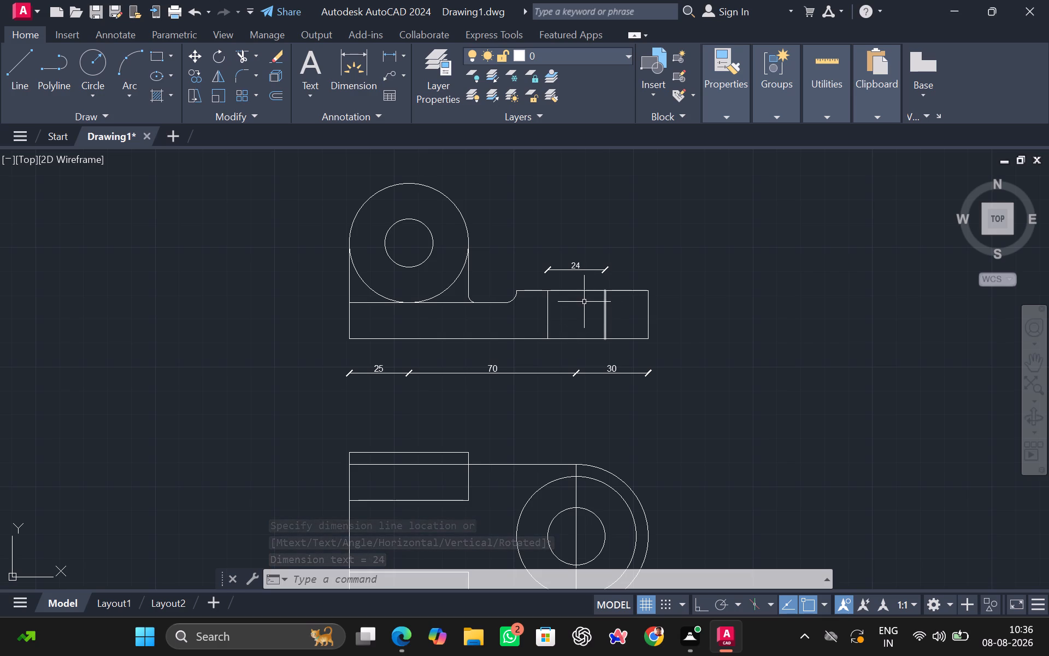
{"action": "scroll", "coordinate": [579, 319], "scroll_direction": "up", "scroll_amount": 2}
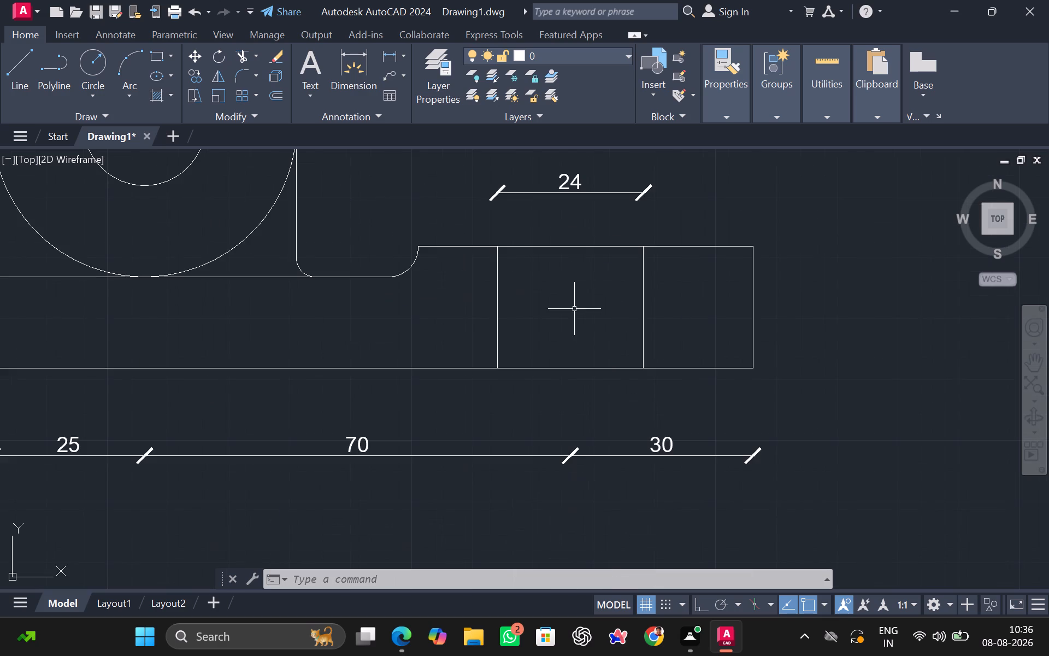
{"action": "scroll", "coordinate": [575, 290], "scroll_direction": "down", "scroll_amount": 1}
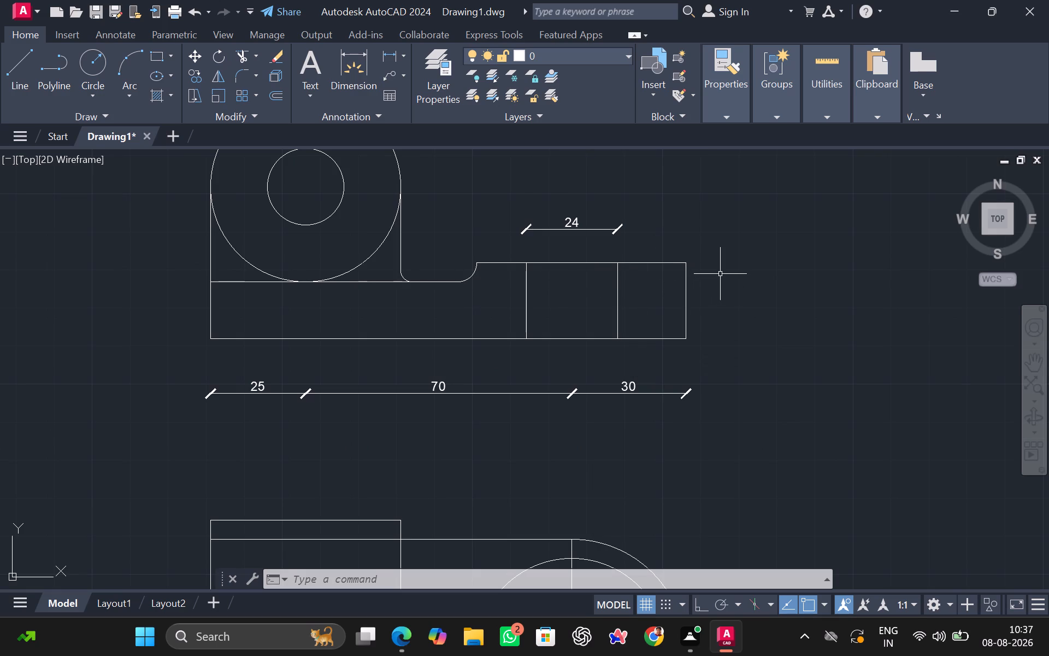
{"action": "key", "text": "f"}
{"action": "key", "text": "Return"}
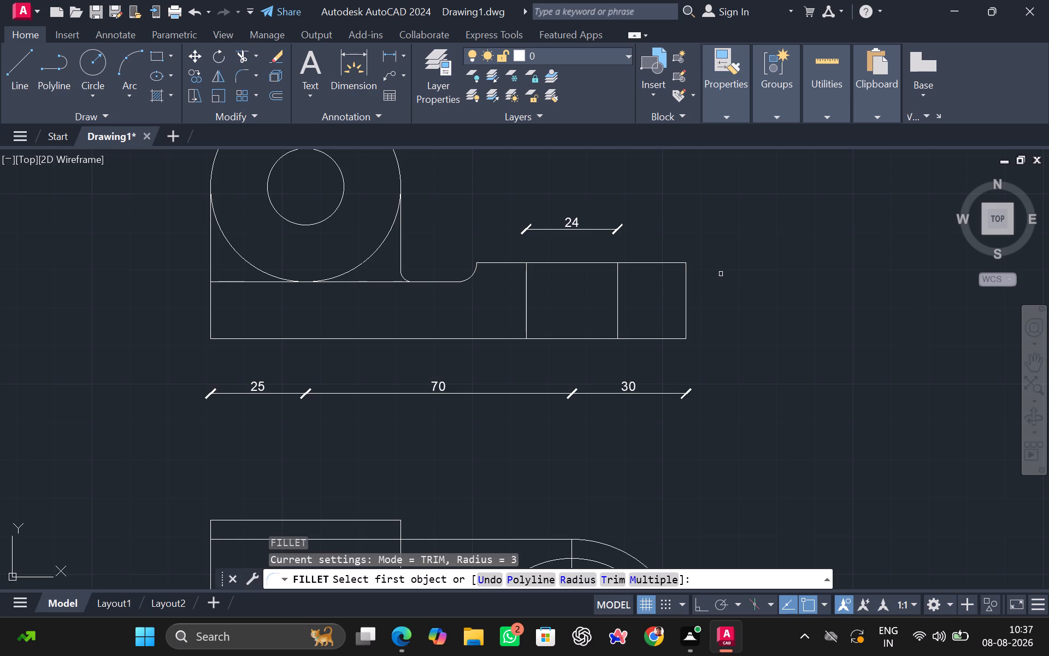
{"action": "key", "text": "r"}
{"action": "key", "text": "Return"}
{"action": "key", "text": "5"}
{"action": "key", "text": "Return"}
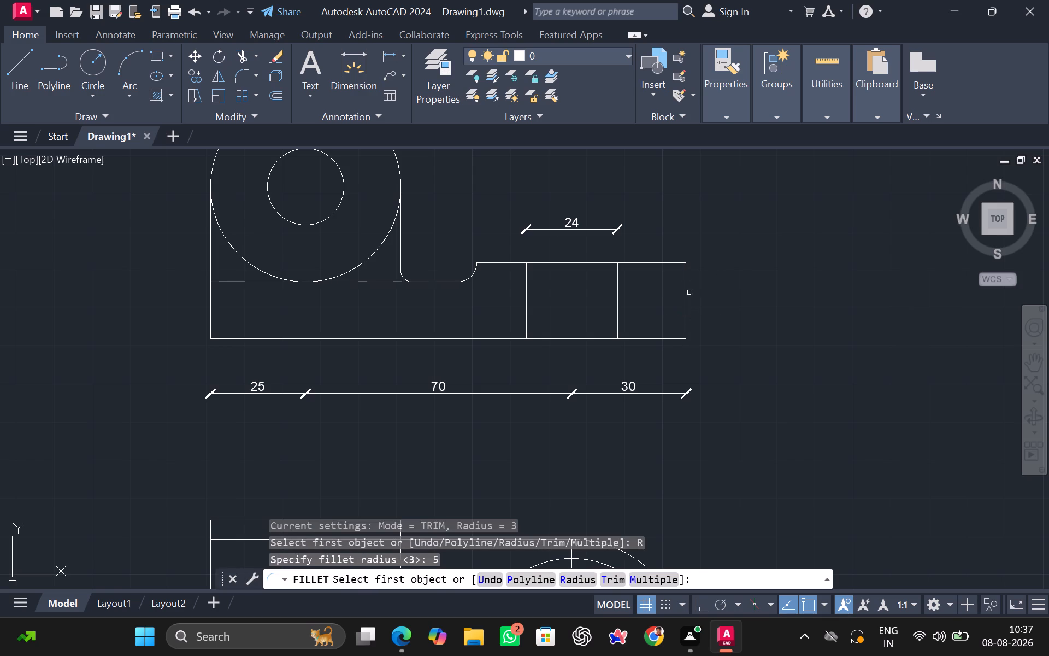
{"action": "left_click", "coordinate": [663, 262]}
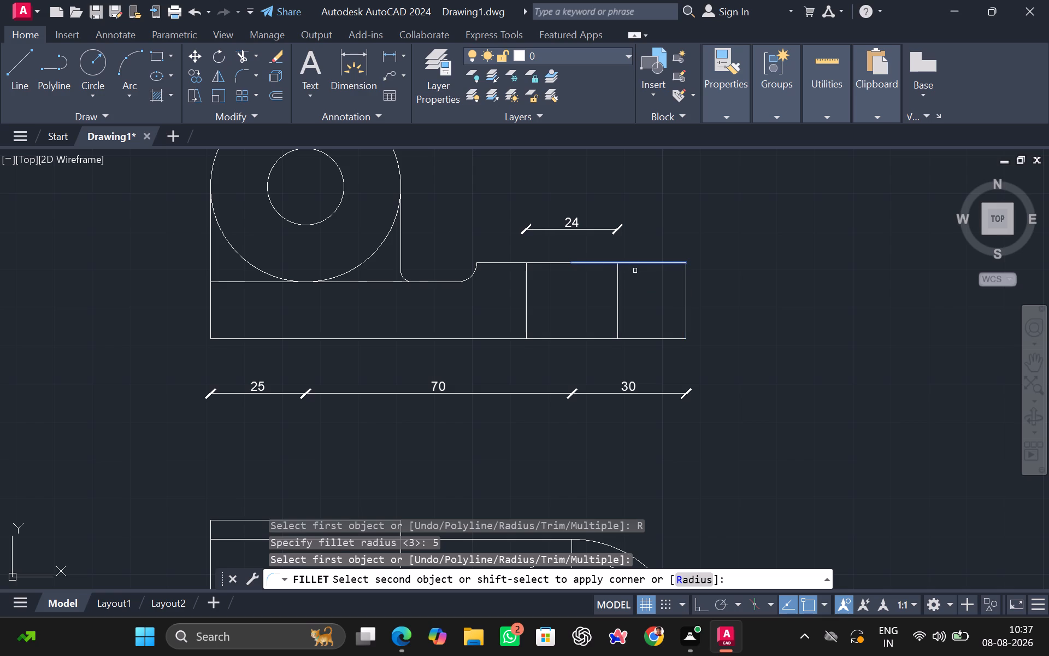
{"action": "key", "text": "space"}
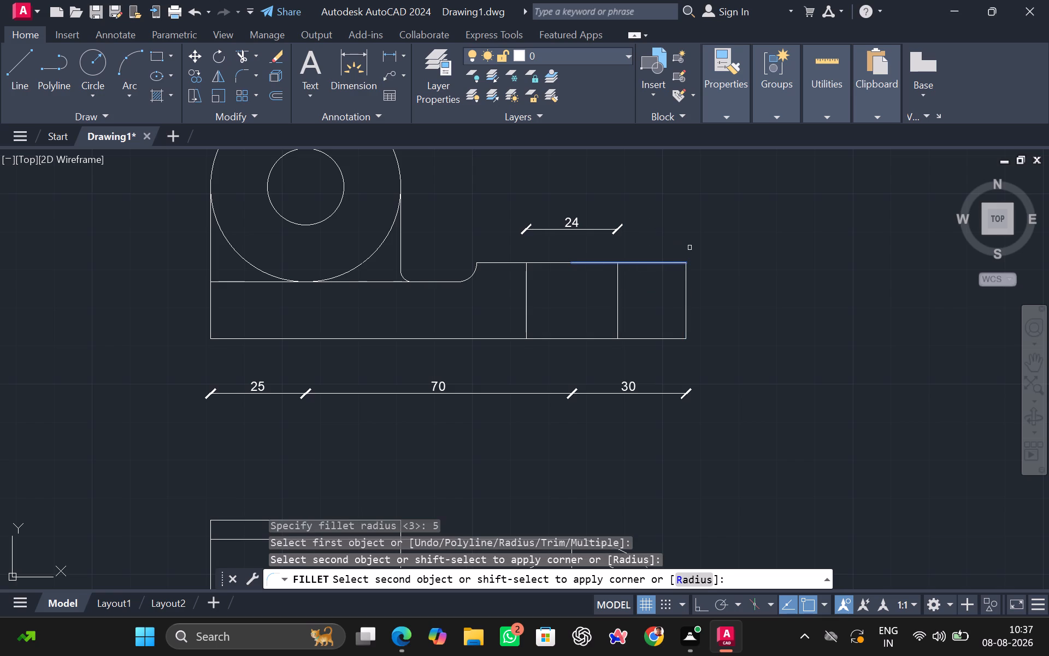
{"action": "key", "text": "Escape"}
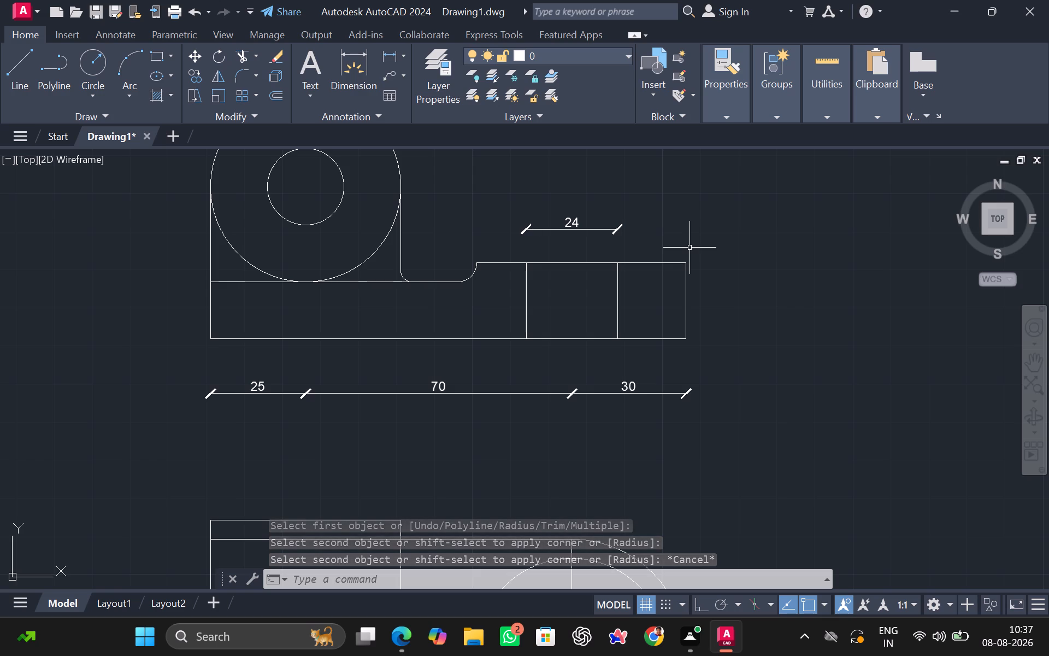
Copy the boss's fillet arc horizontally by about 63, Ortho on, to just beyond the side view's right end.
{"action": "left_click", "coordinate": [473, 276]}
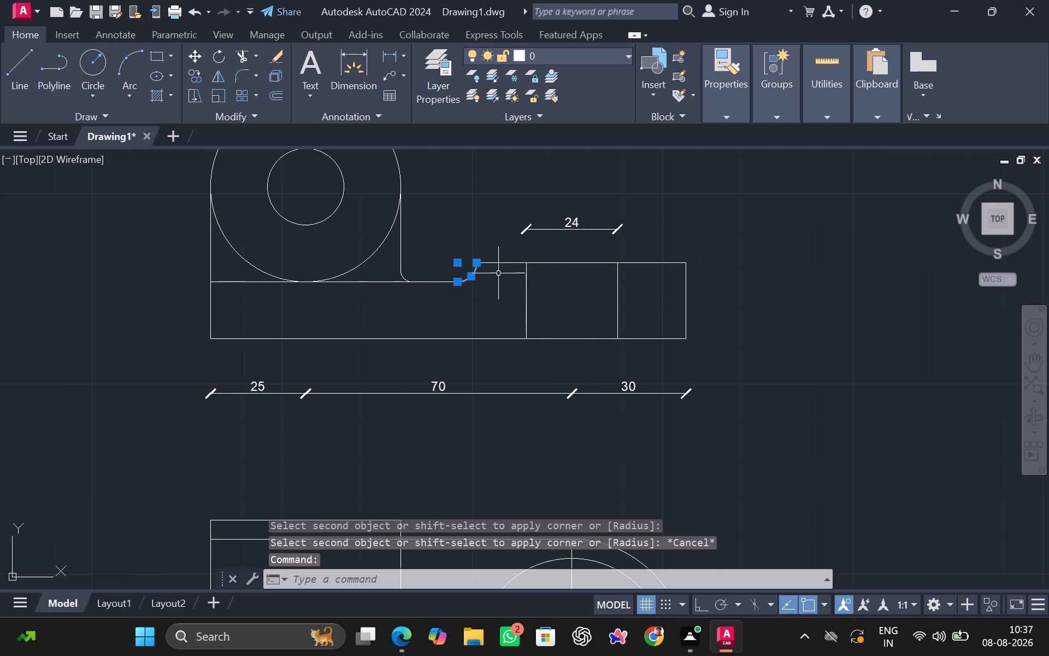
{"action": "type", "text": "CO"}
{"action": "key", "text": "Return"}
{"action": "left_click", "coordinate": [458, 281]}
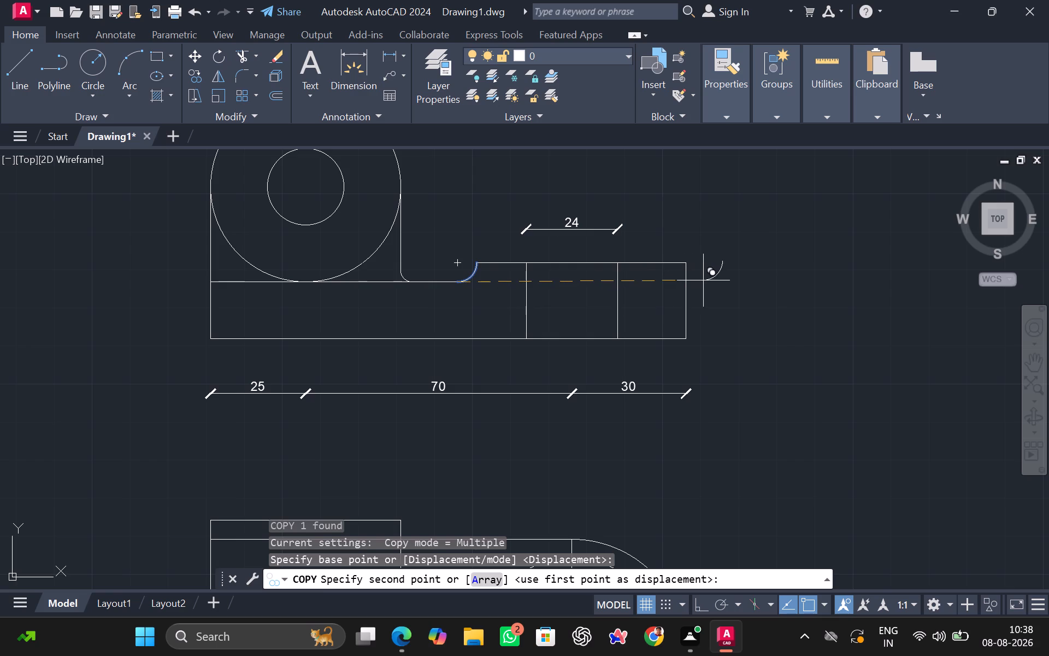
{"action": "key", "text": "F8"}
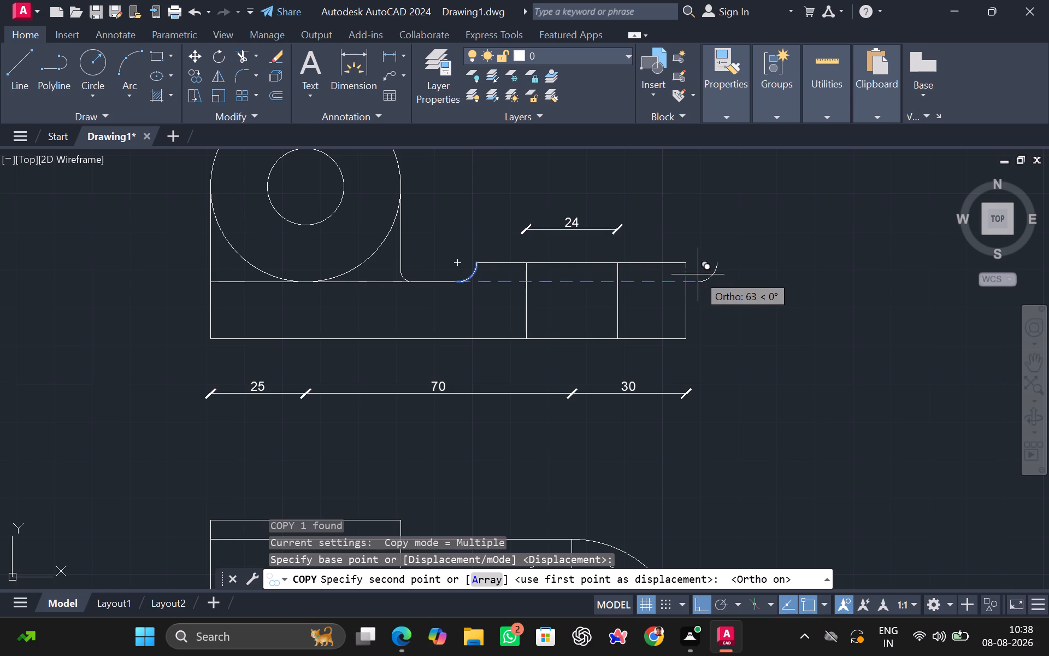
{"action": "left_click", "coordinate": [698, 274]}
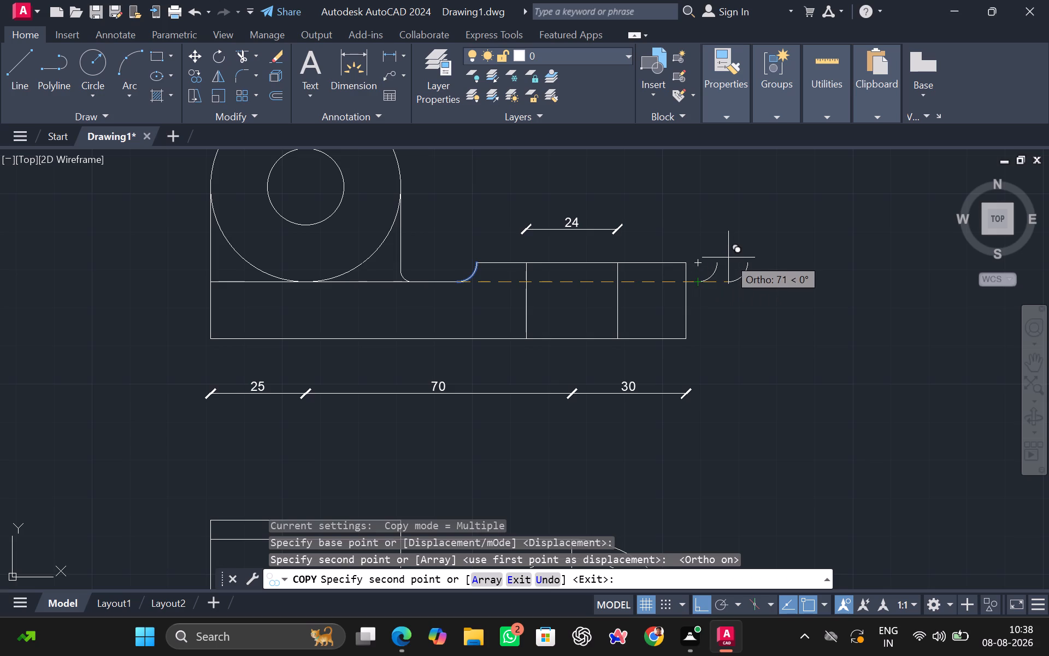
{"action": "key", "text": "space"}
Mirror the copied arc about a vertical line through its lower endpoint, keeping the source arc.
{"action": "left_click_drag", "start_coordinate": [727, 257], "coordinate": [722, 259]}
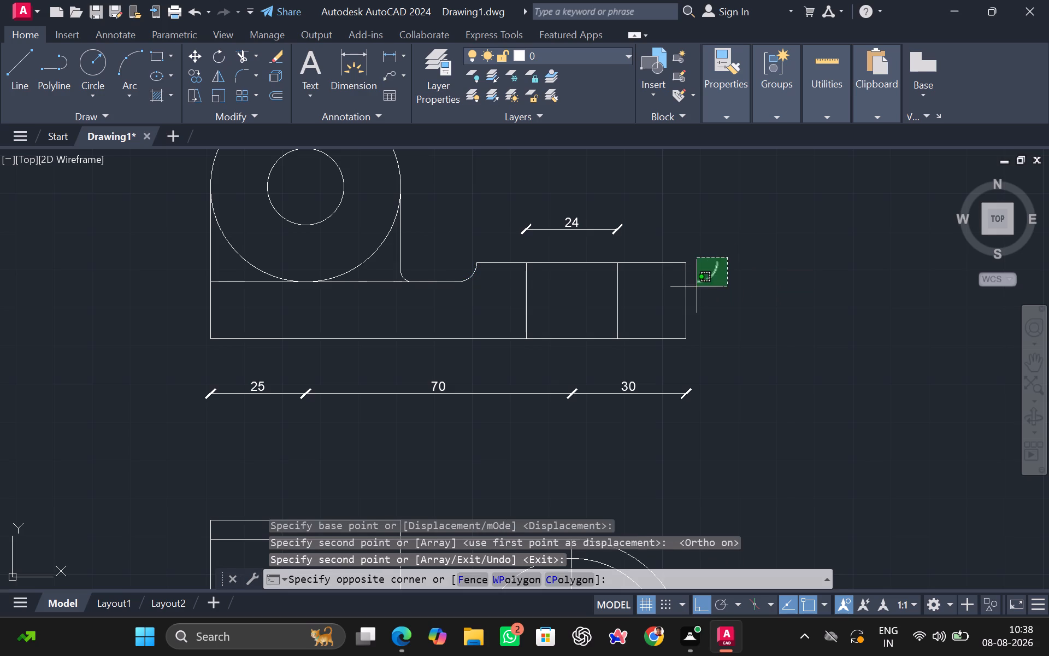
{"action": "left_click", "coordinate": [694, 289]}
{"action": "type", "text": "MI"}
{"action": "key", "text": "Return"}
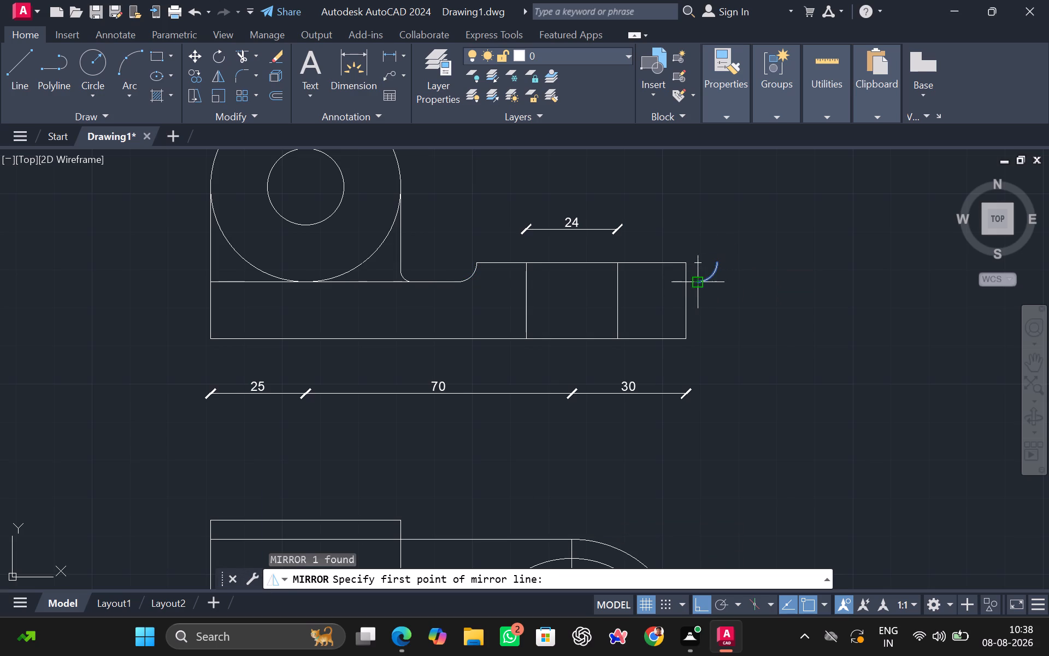
{"action": "left_click", "coordinate": [695, 282]}
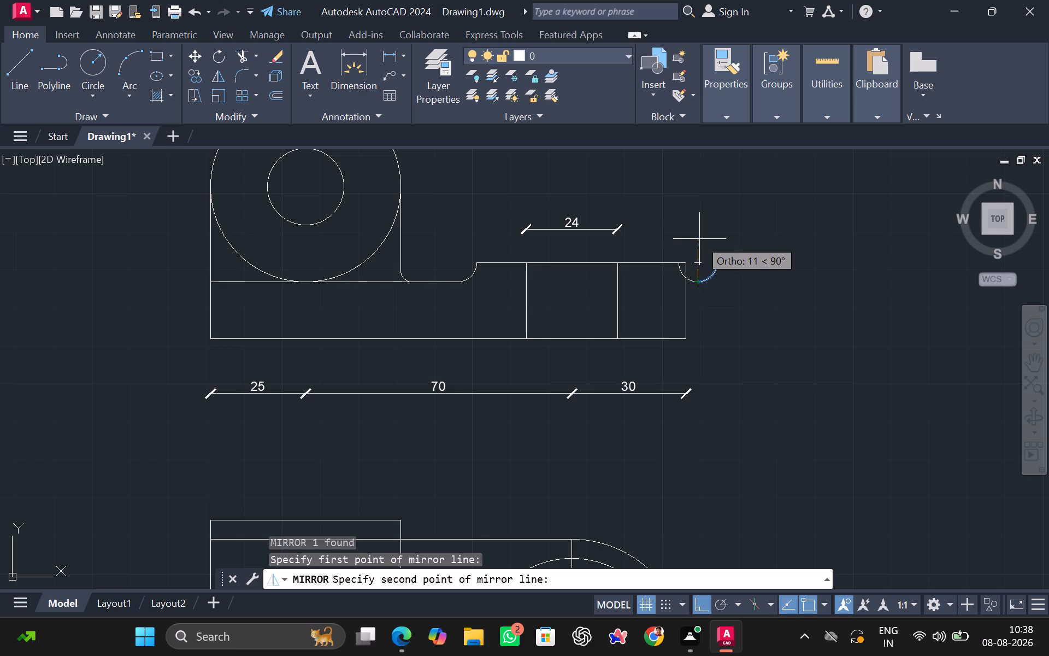
{"action": "left_click", "coordinate": [699, 239]}
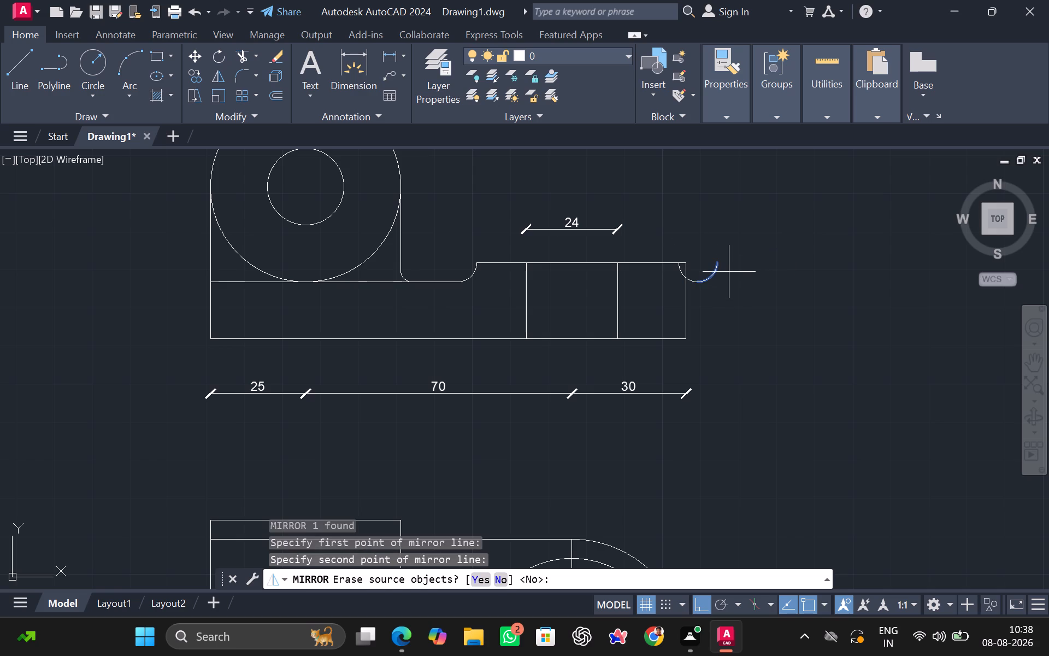
{"action": "key", "text": "Delete"}
{"action": "key", "text": "space"}
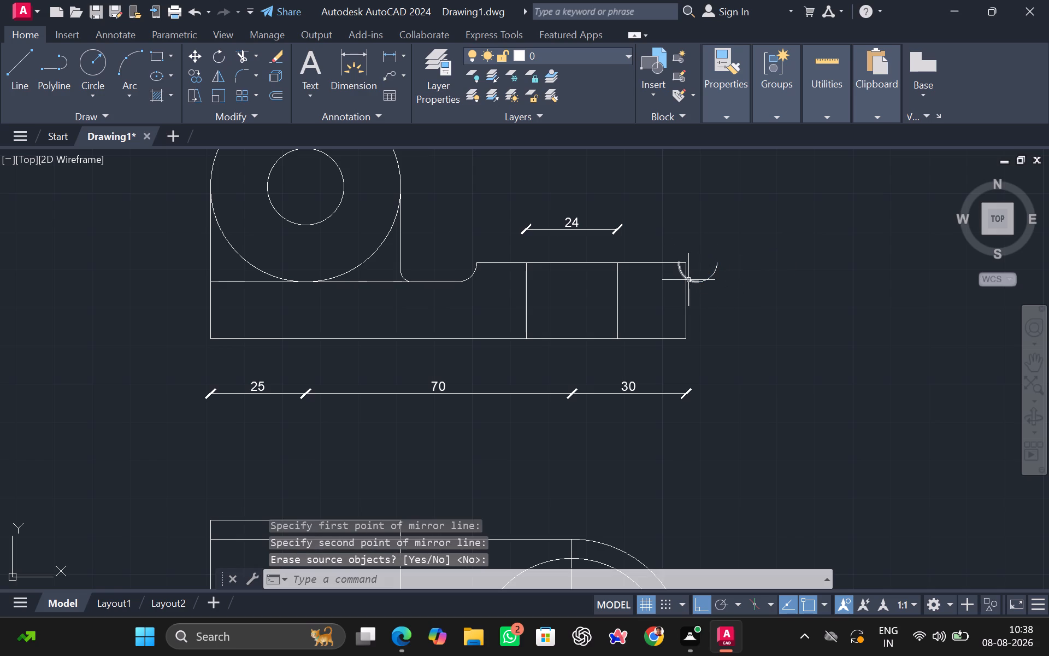
Move the mirrored arc horizontally so its lower endpoint lands on the side view's right vertical edge.
{"action": "left_click", "coordinate": [688, 280]}
{"action": "key", "text": "m"}
{"action": "key", "text": "Return"}
{"action": "scroll", "coordinate": [716, 293], "scroll_direction": "up", "scroll_amount": 2}
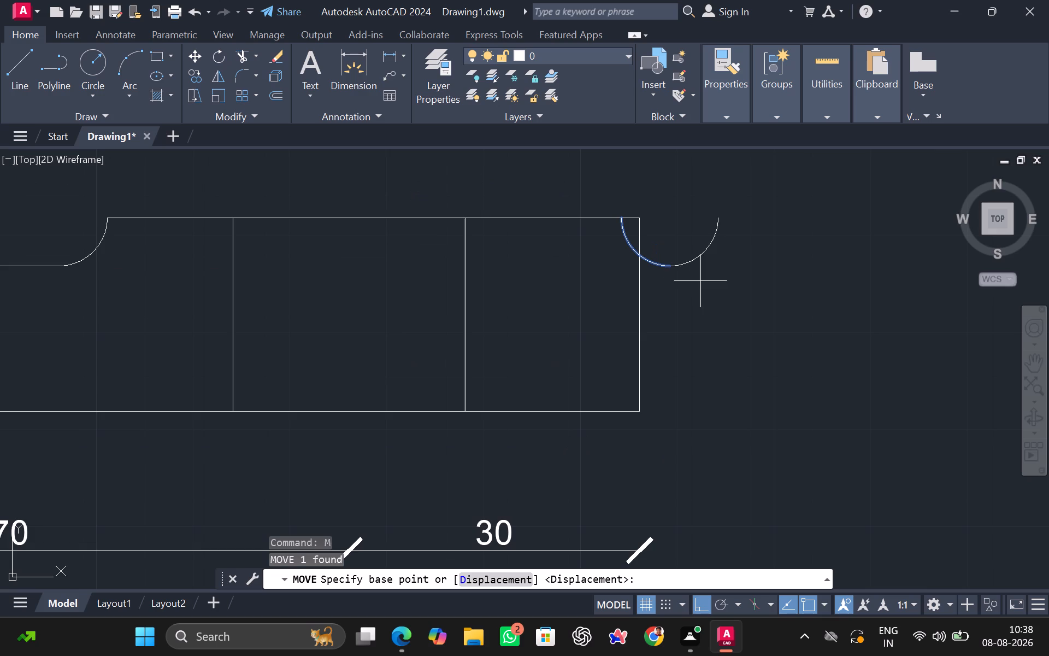
{"action": "left_click", "coordinate": [668, 262]}
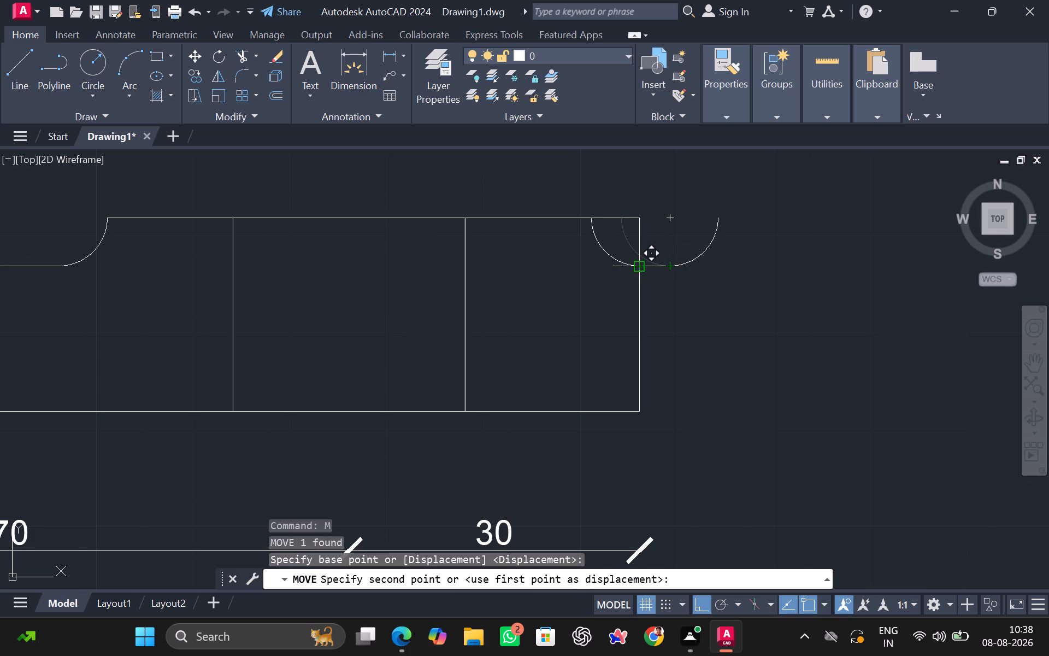
{"action": "left_click", "coordinate": [642, 265]}
{"action": "key", "text": "space"}
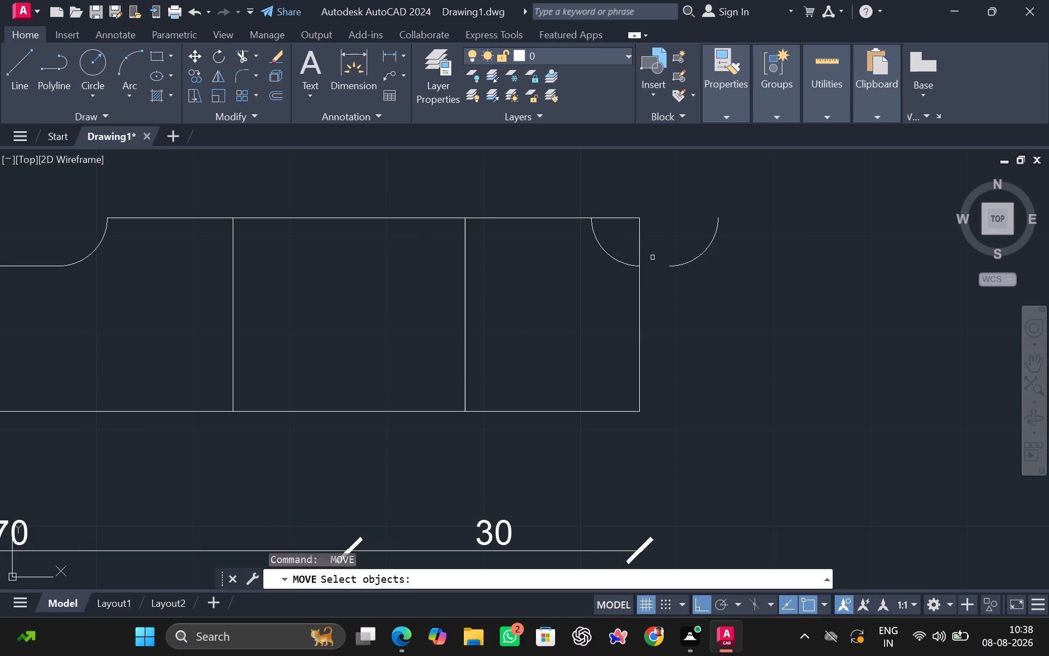
{"action": "key", "text": "Escape"}
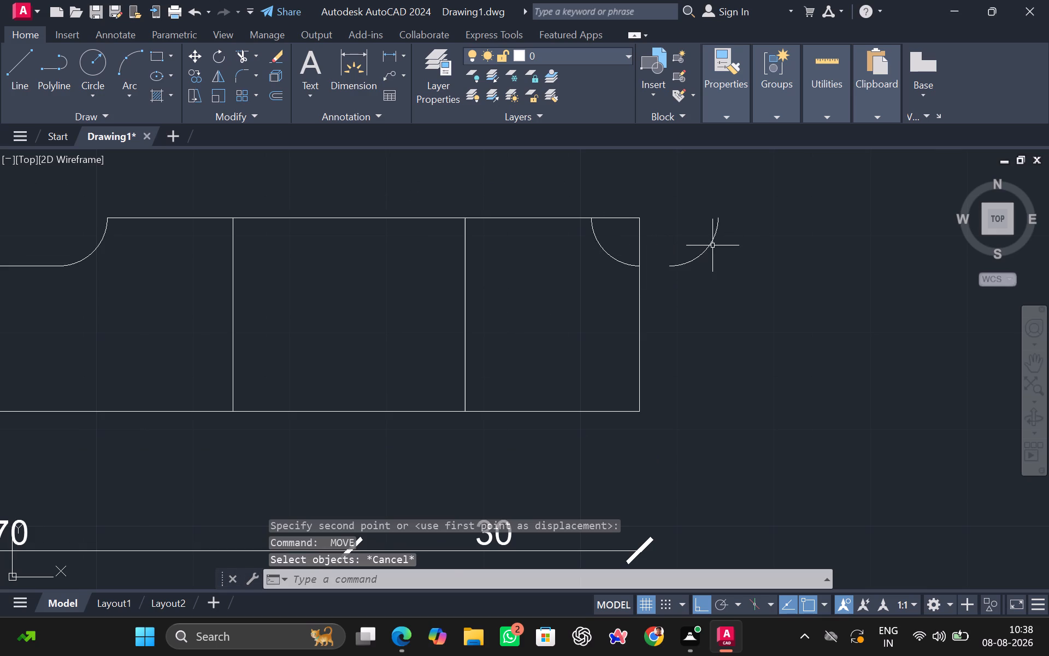
Delete the leftover source arc lying beyond the side view's right end.
{"action": "left_click_drag", "start_coordinate": [736, 236], "coordinate": [731, 238]}
{"action": "left_click", "coordinate": [695, 249]}
{"action": "key", "text": "Delete"}
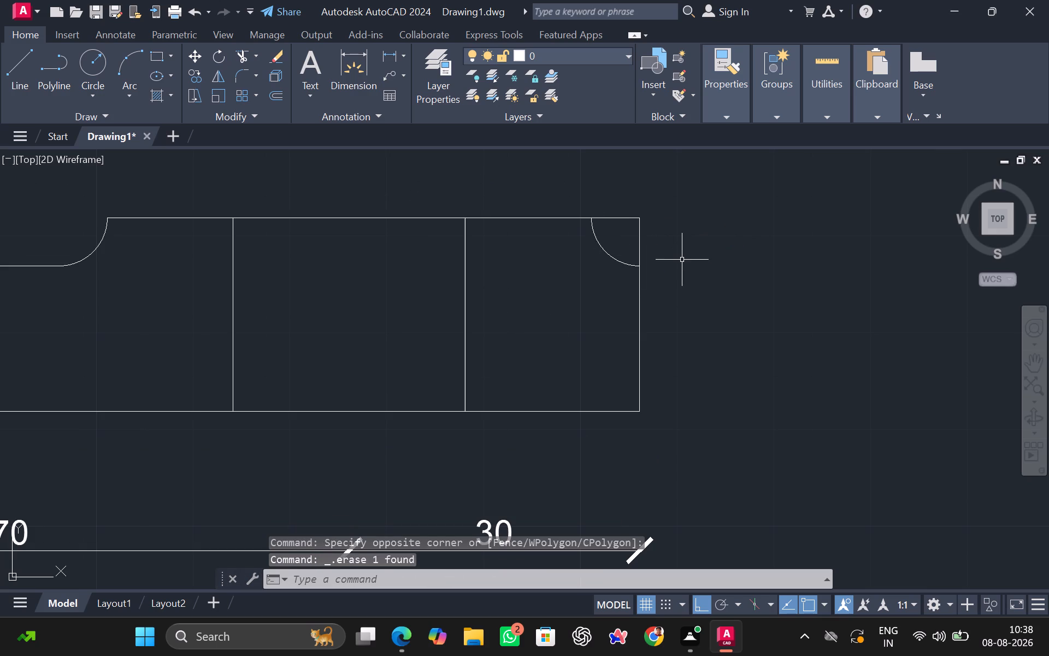
Trim the square corner outside the moved arc, removing the top and right edge pieces at the side view's upper-right corner.
{"action": "type", "text": "TR"}
{"action": "key", "text": "Return"}
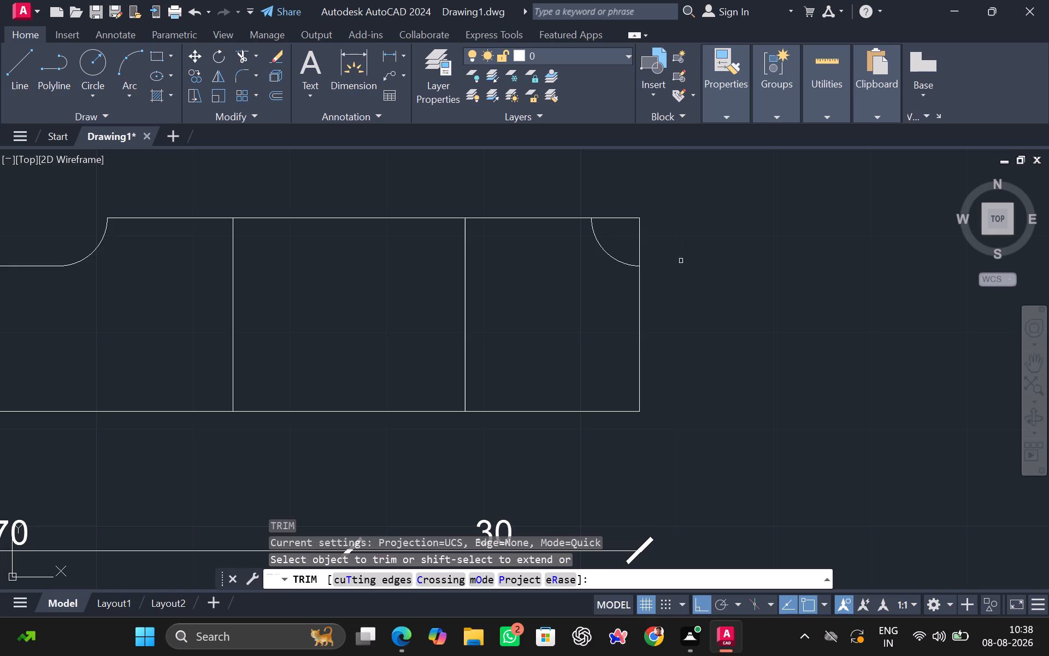
{"action": "left_click_drag", "start_coordinate": [651, 243], "coordinate": [609, 206]}
{"action": "scroll", "coordinate": [634, 303], "scroll_direction": "down", "scroll_amount": 2}
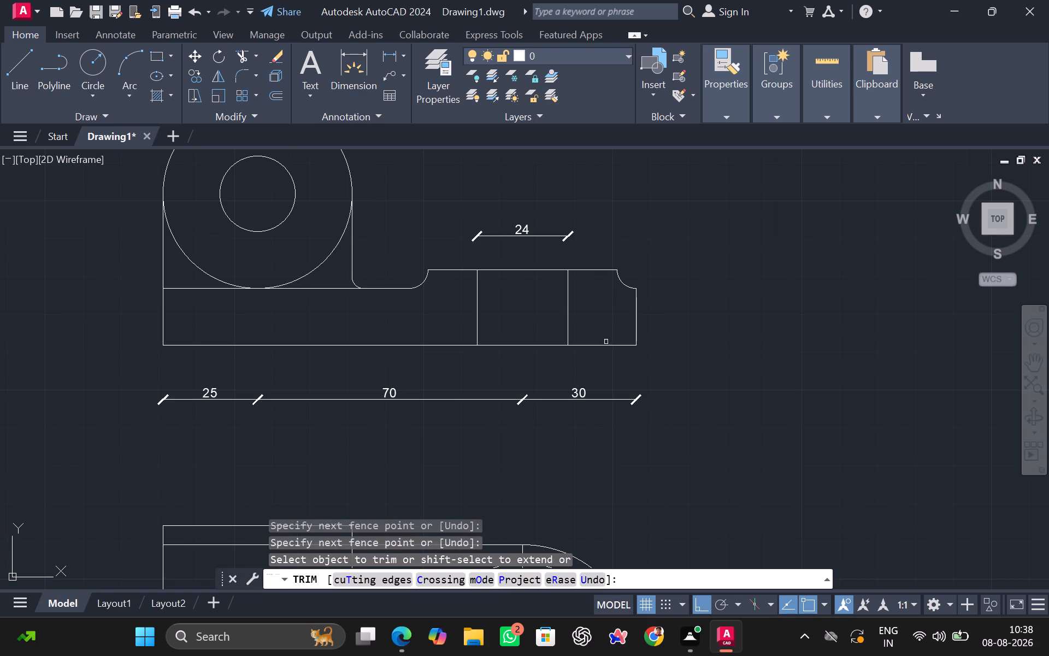
{"action": "key", "text": "space"}
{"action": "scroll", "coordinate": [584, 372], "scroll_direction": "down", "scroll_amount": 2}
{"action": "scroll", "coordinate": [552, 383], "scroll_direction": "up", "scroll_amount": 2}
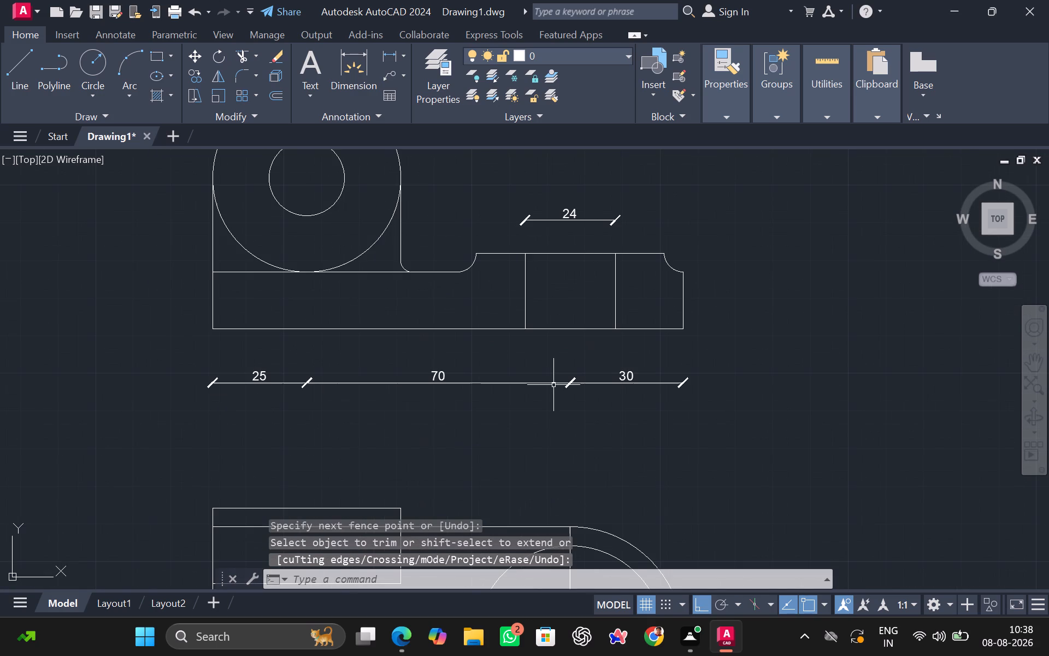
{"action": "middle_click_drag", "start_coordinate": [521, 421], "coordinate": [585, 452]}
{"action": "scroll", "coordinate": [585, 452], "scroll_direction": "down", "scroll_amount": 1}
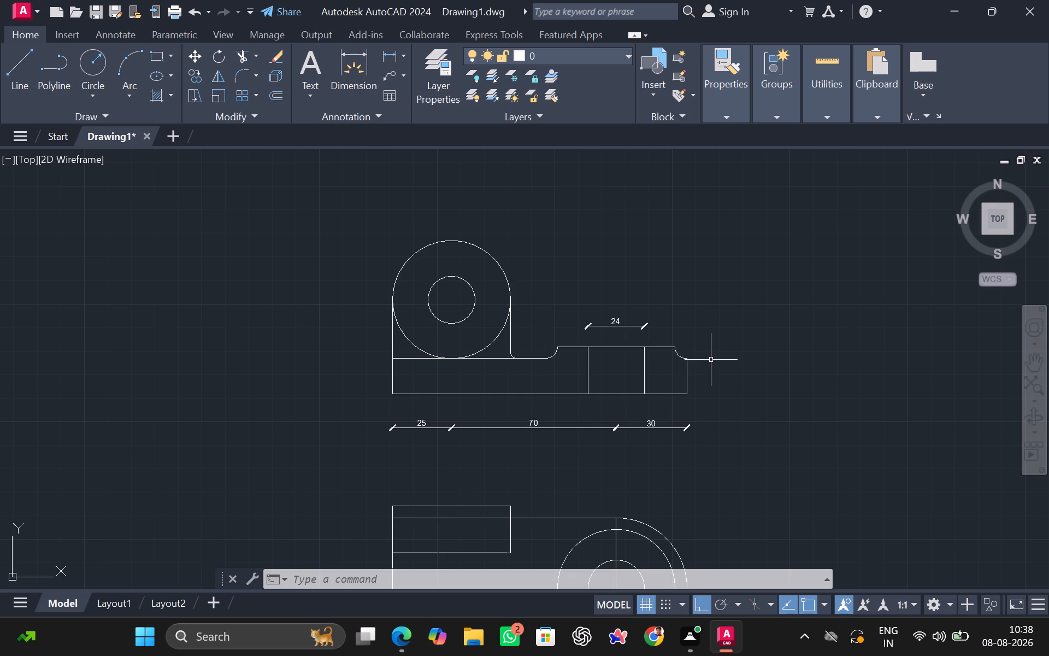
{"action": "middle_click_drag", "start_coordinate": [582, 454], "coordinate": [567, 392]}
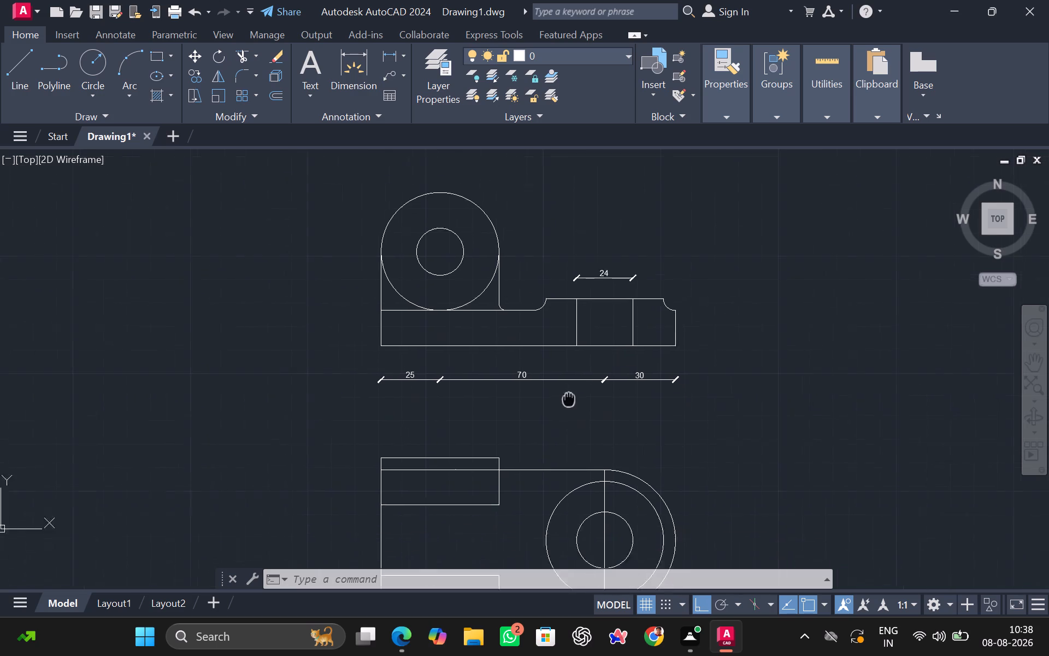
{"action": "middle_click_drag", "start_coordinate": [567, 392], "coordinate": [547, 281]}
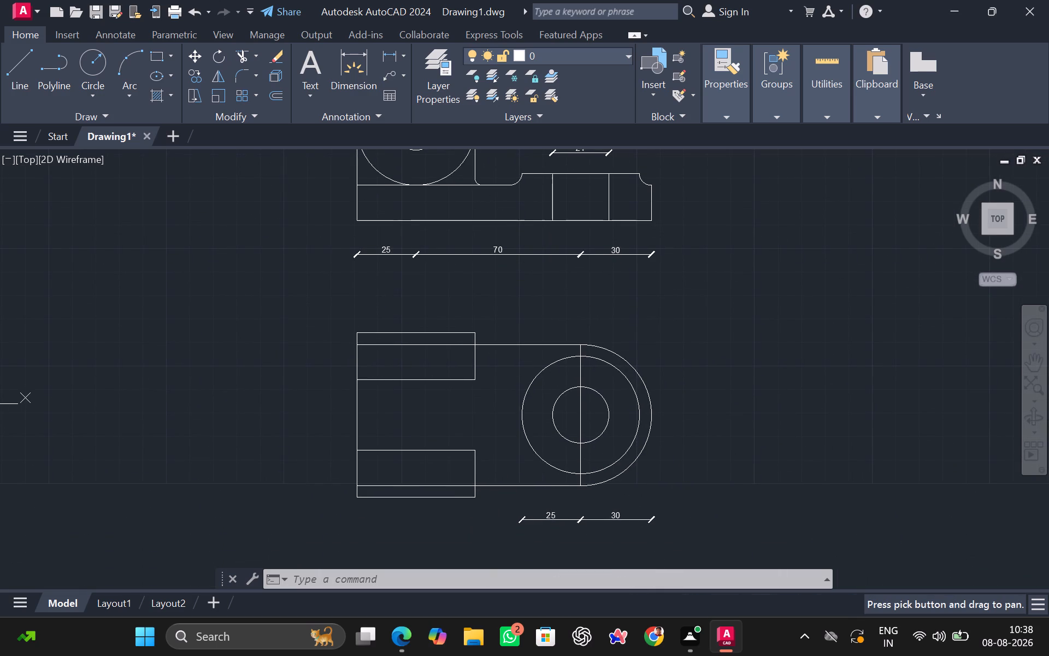
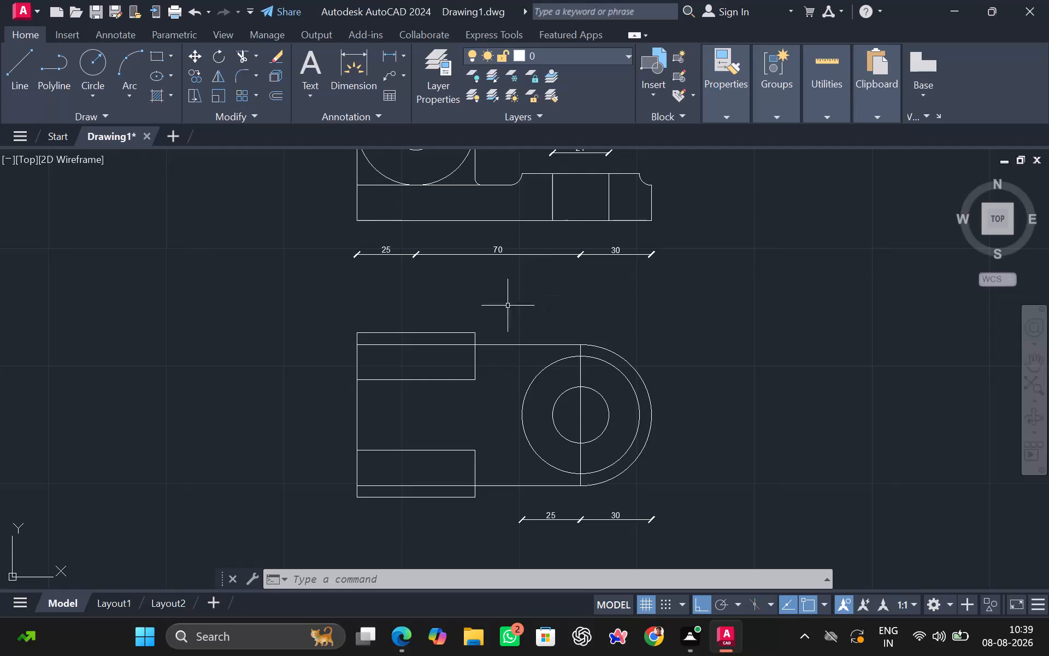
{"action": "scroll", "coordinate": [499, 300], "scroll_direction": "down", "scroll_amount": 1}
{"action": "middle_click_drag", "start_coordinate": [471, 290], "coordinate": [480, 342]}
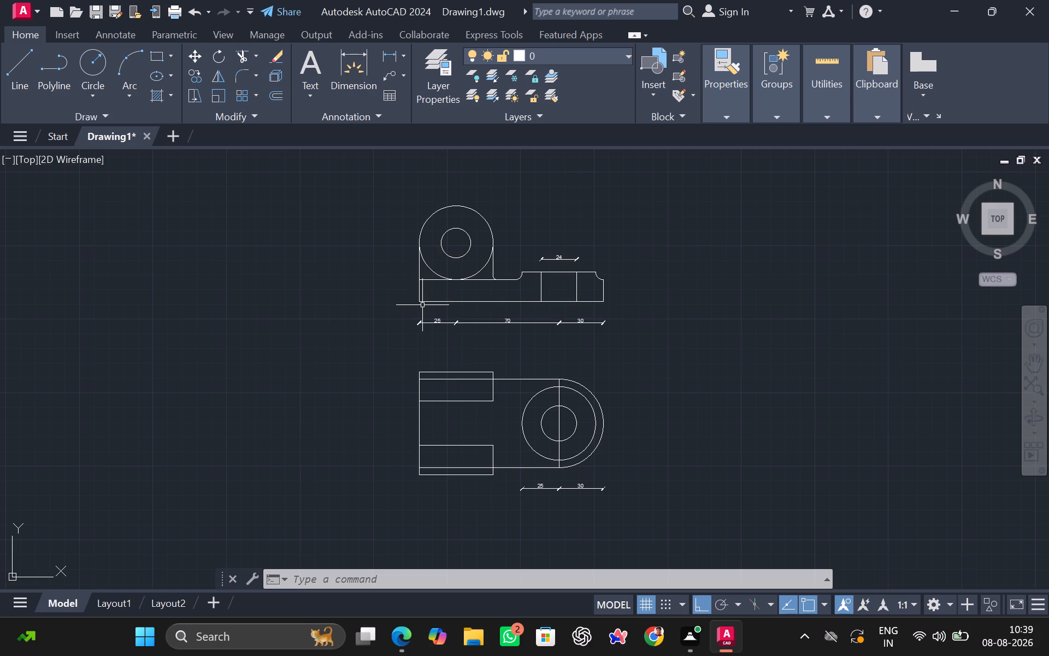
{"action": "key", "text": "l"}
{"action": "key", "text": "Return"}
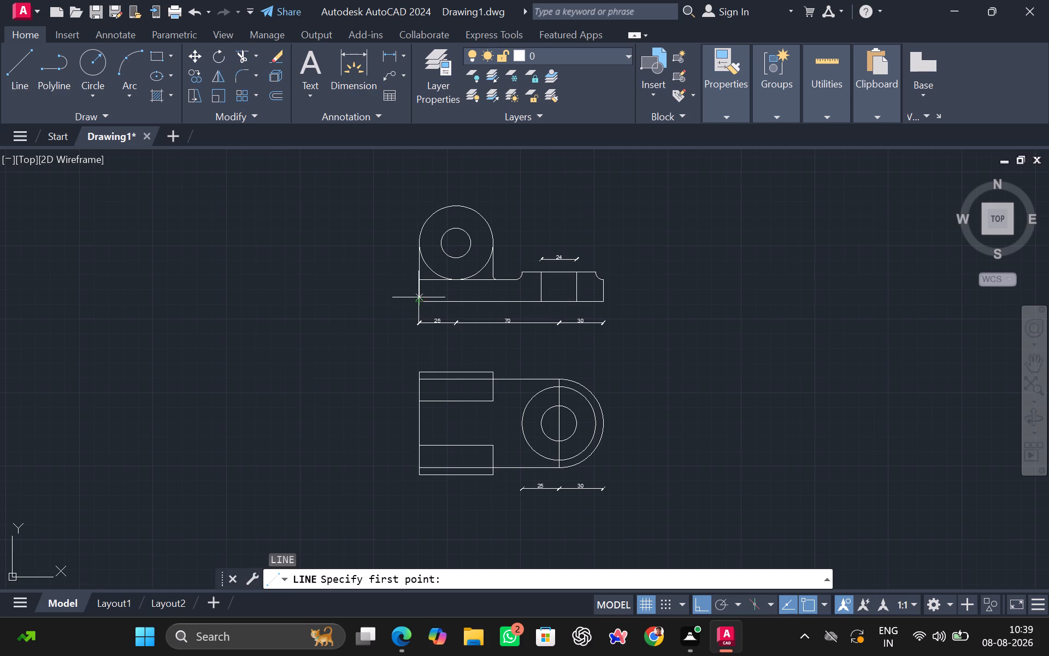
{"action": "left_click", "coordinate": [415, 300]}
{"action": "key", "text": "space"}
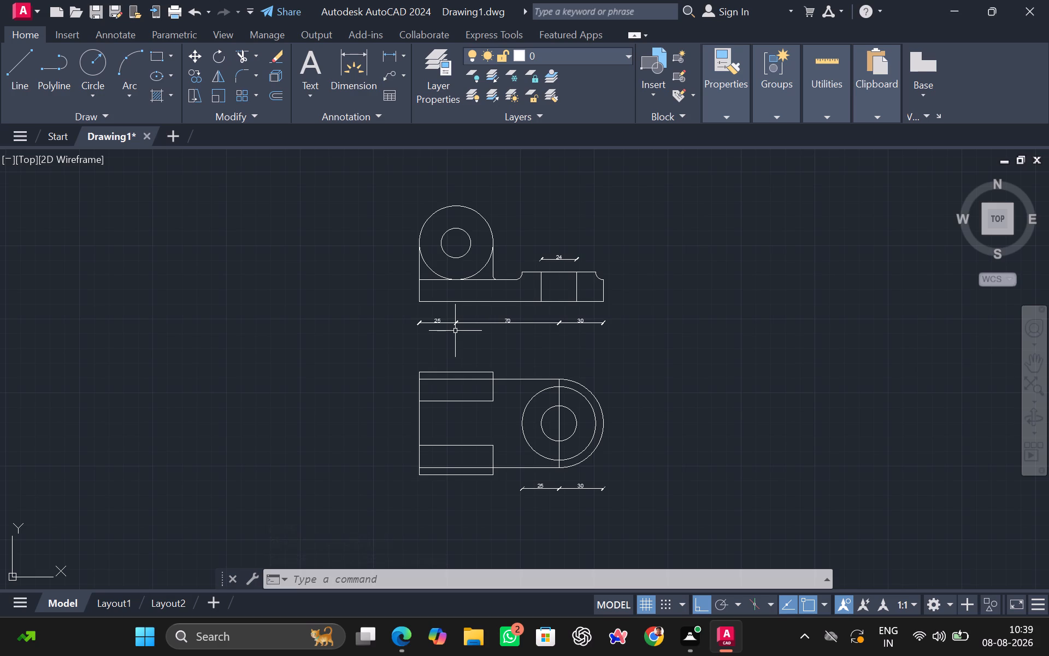
Draw a vertical line across the top view's upper lug rectangle, tracked down from the left quadrant of the side view's lug hole.
{"action": "key", "text": "l"}
{"action": "key", "text": "Return"}
{"action": "type", "text": "TK"}
{"action": "key", "text": "Return"}
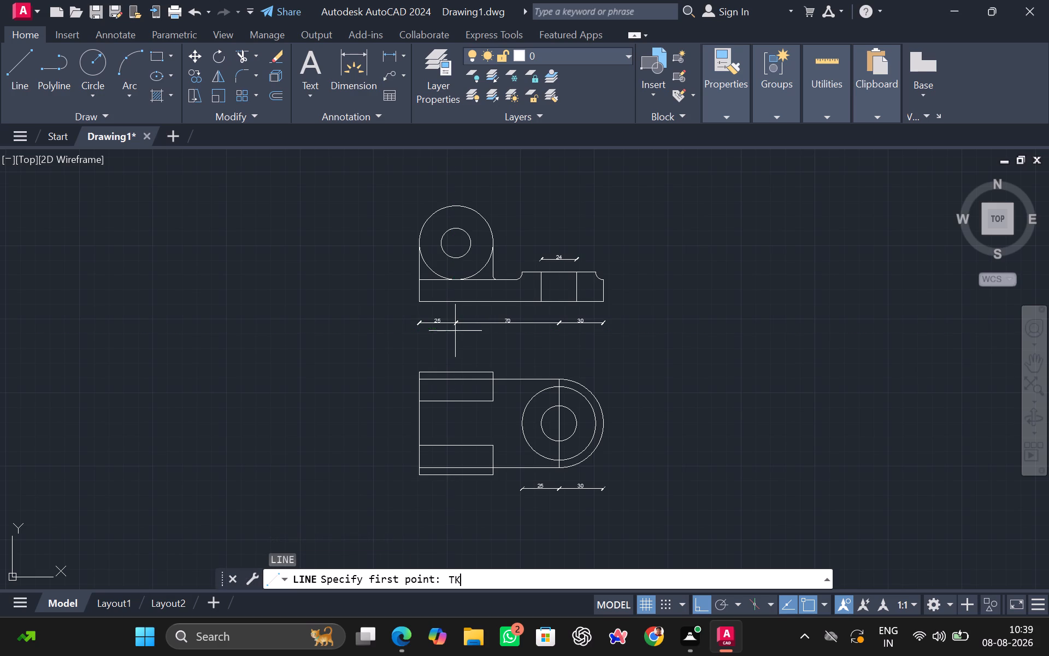
{"action": "left_click", "coordinate": [443, 247]}
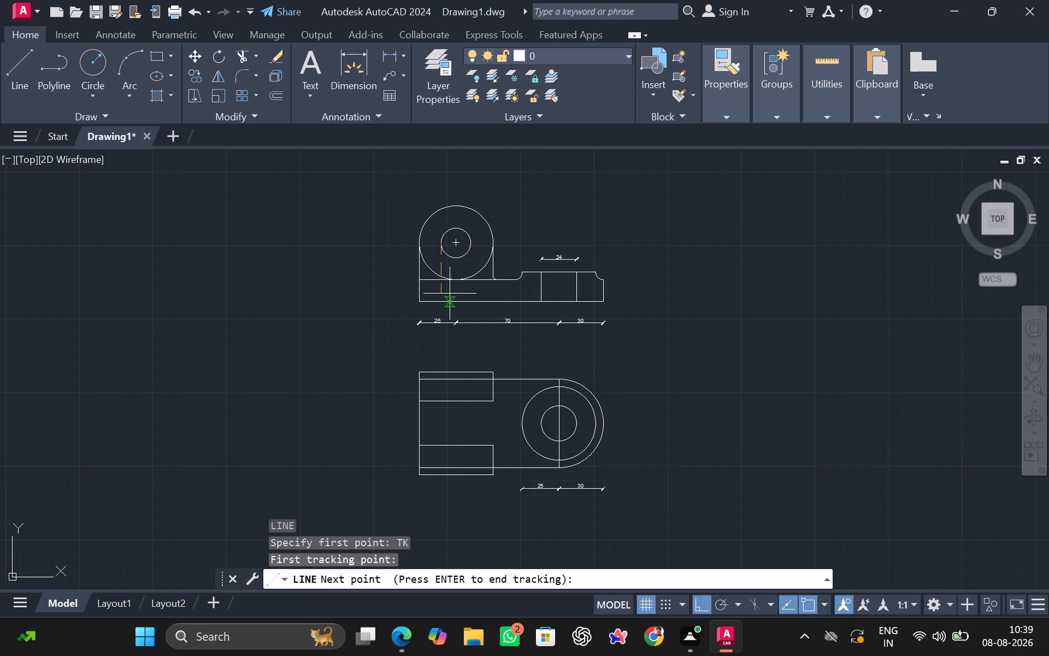
{"action": "left_click", "coordinate": [444, 372]}
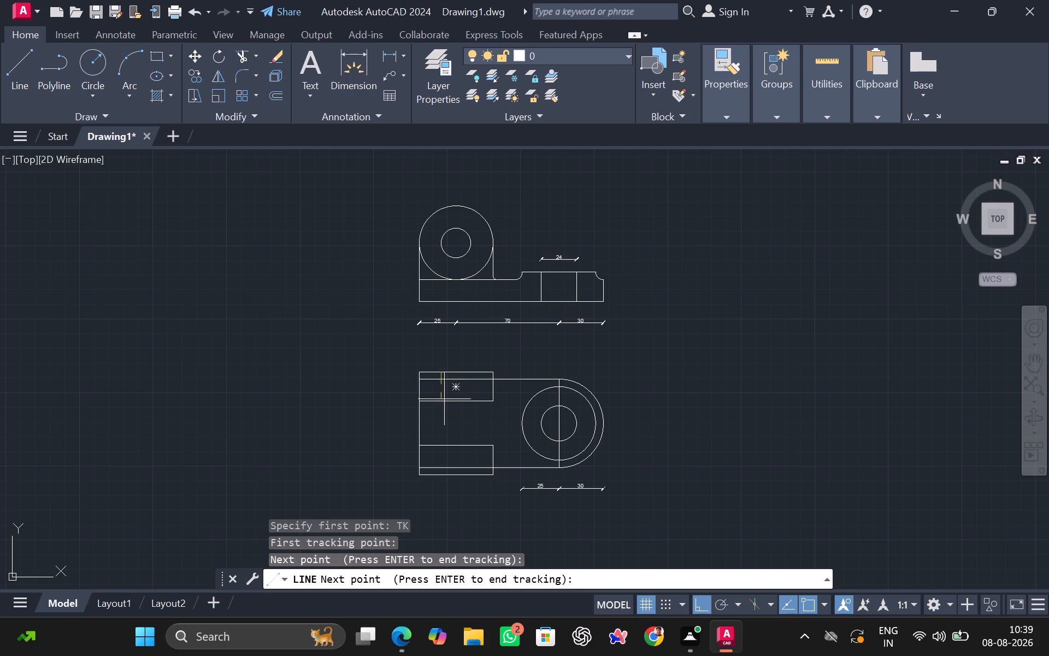
{"action": "key", "text": "Return"}
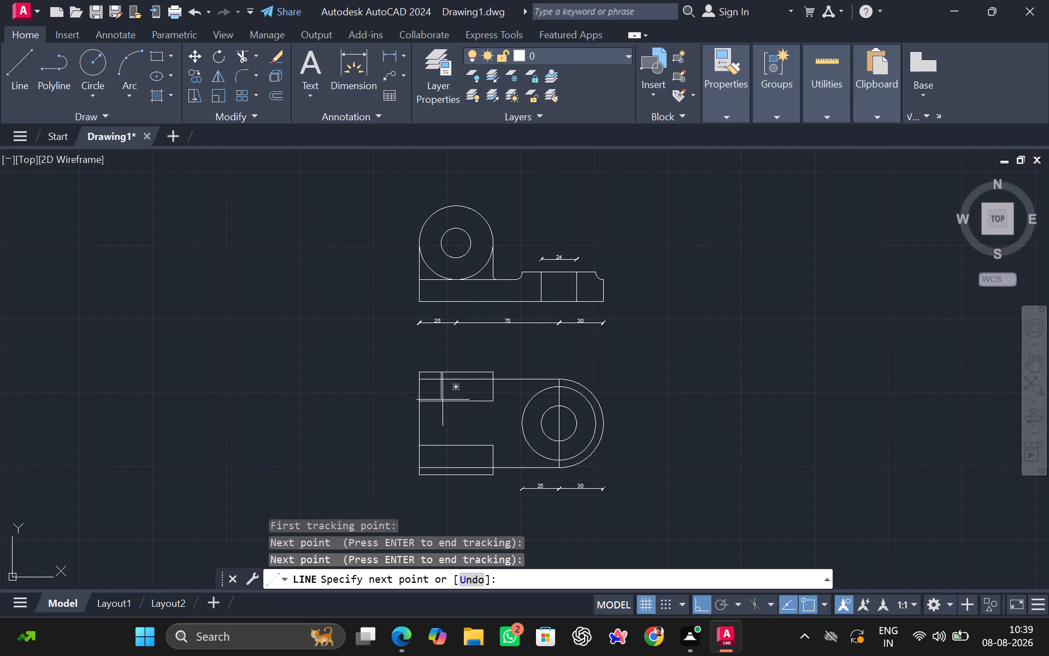
{"action": "scroll", "coordinate": [446, 401], "scroll_direction": "up", "scroll_amount": 2}
{"action": "left_click", "coordinate": [431, 403]}
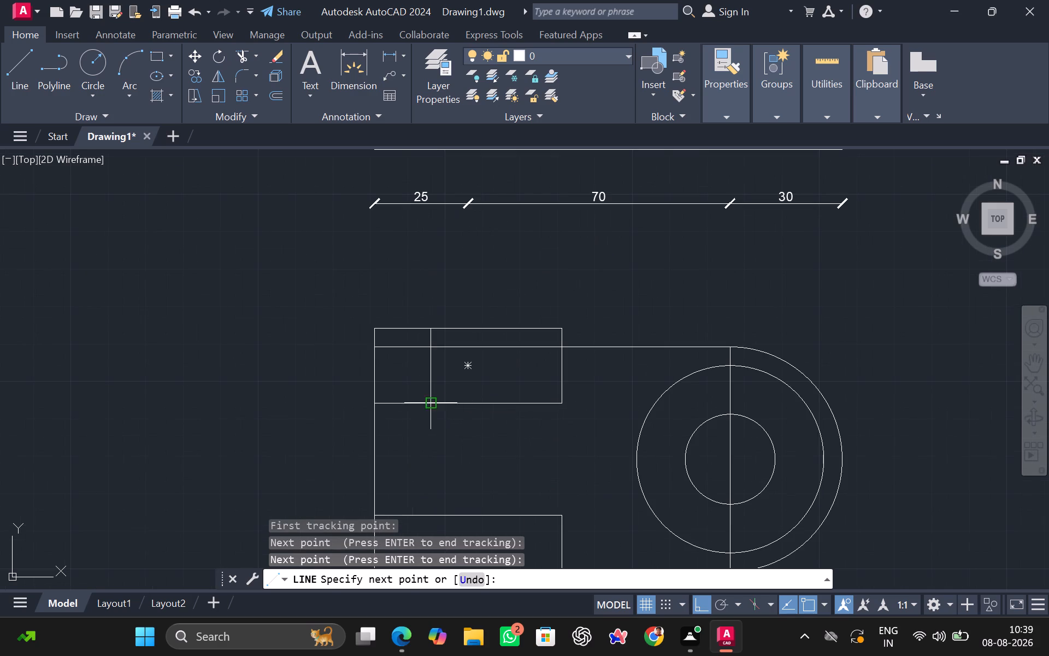
{"action": "key", "text": "space"}
{"action": "scroll", "coordinate": [472, 361], "scroll_direction": "down", "scroll_amount": 2}
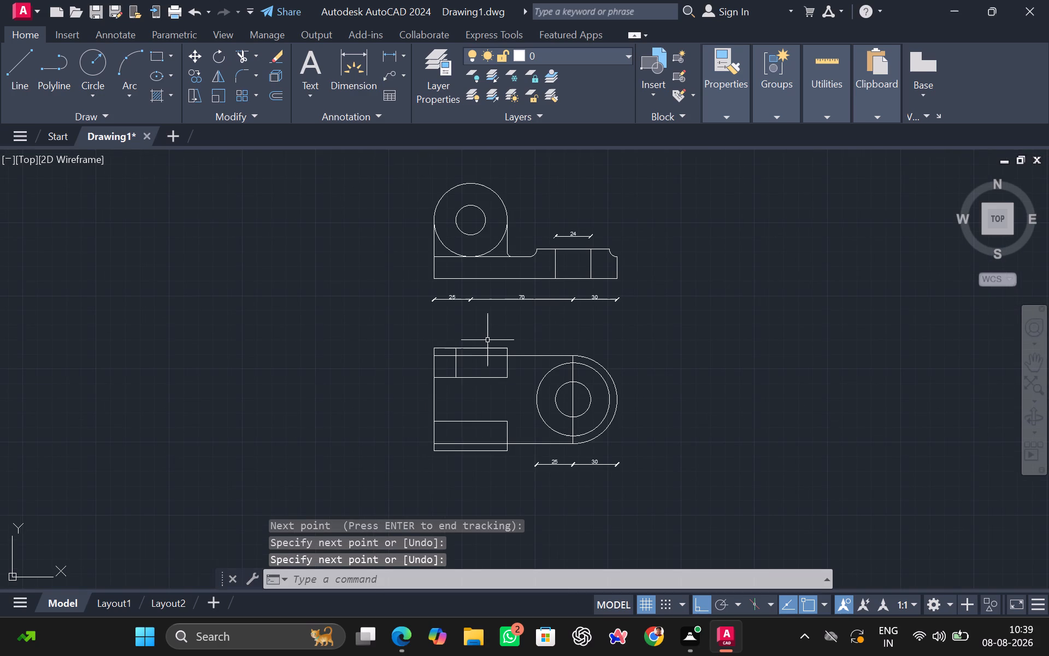
Draw a second vertical line across the upper lug rectangle, tracked down from the right quadrant of the side view's lug hole.
{"action": "key", "text": "t"}
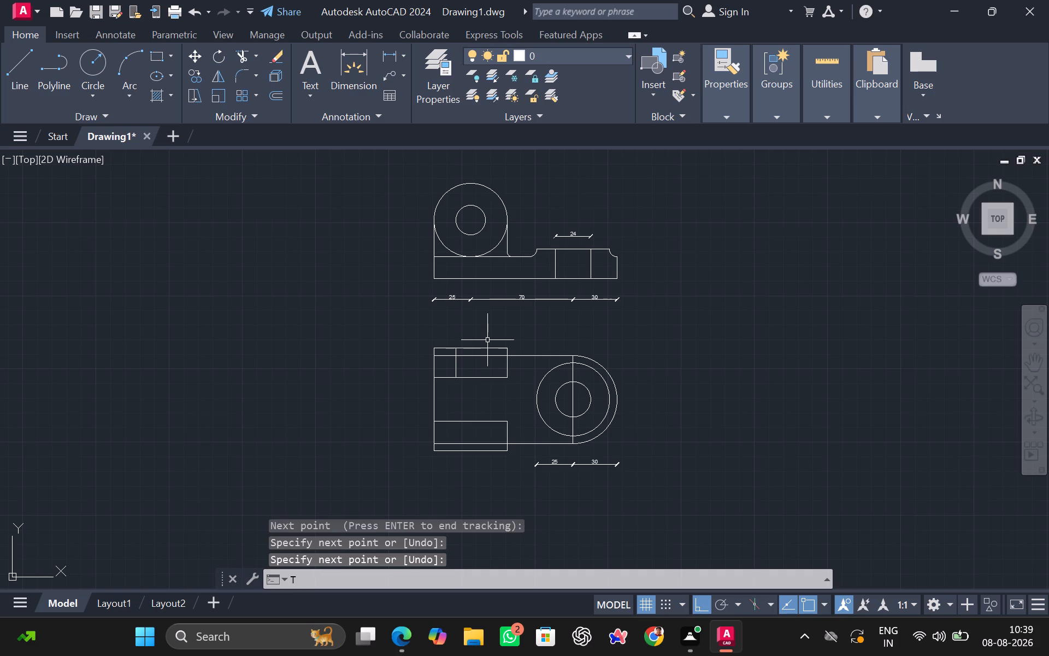
{"action": "key", "text": "BackSpace"}
{"action": "key", "text": "space"}
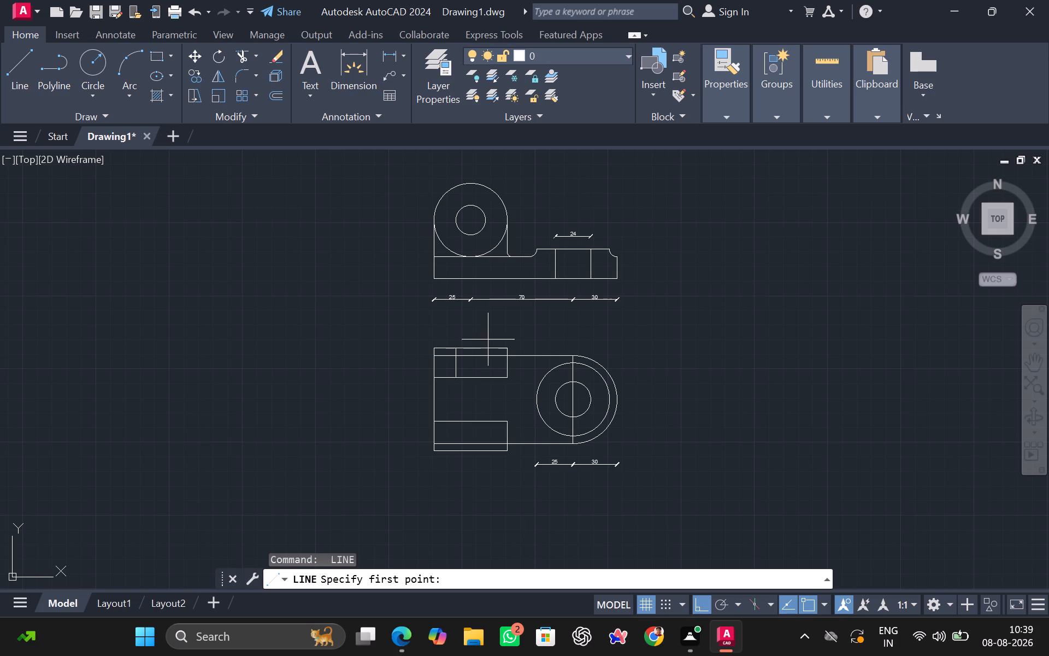
{"action": "type", "text": "TK"}
{"action": "key", "text": "Return"}
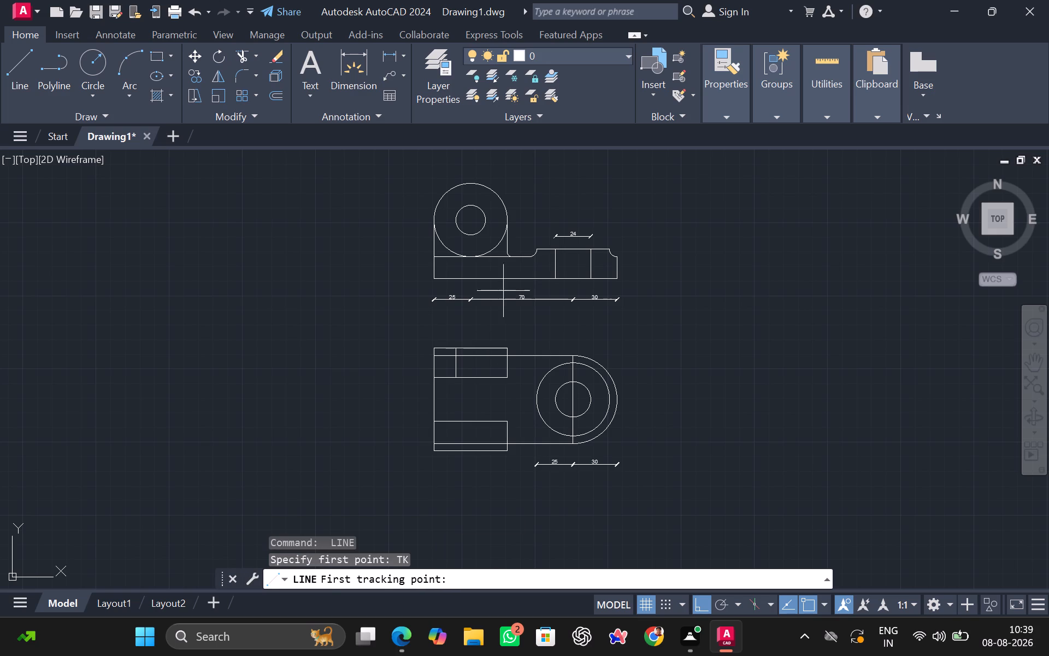
{"action": "left_click", "coordinate": [486, 220]}
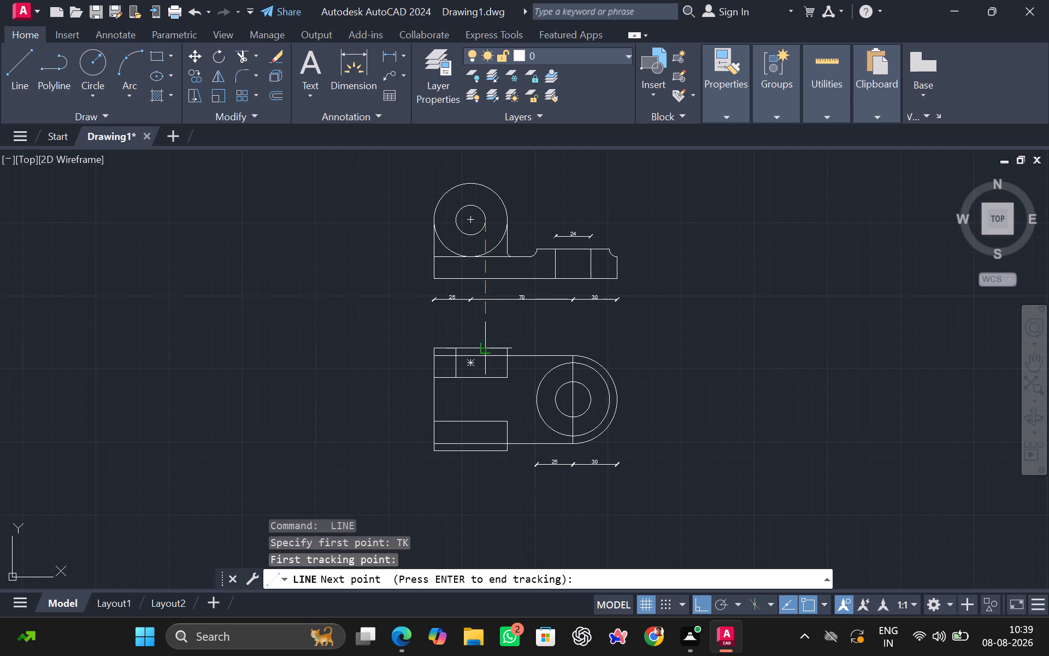
{"action": "left_click", "coordinate": [486, 347]}
{"action": "key", "text": "Return"}
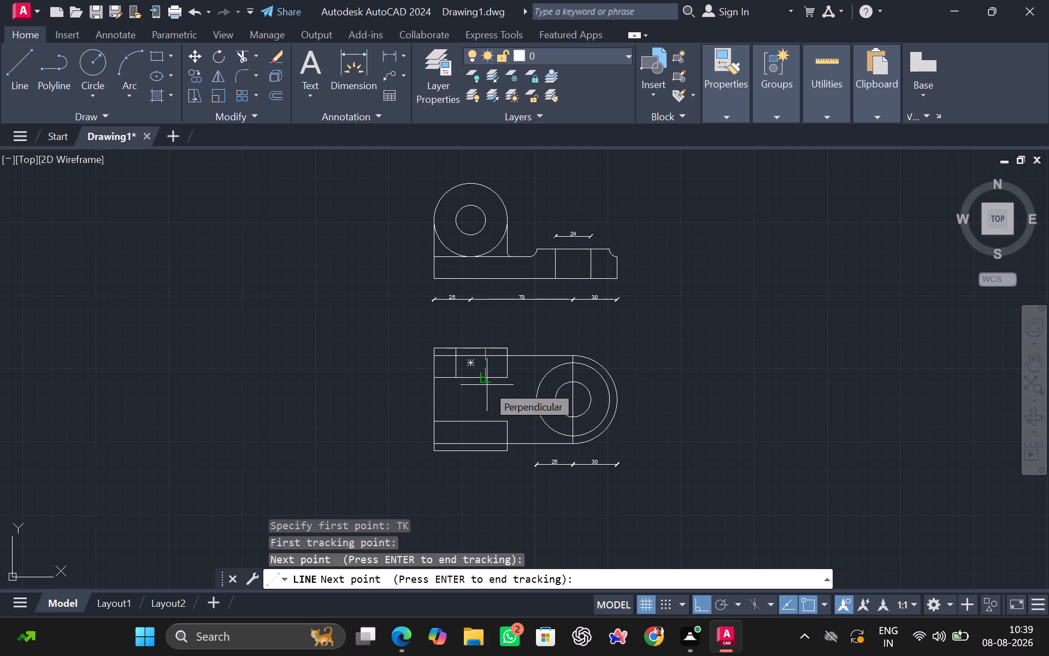
{"action": "scroll", "coordinate": [487, 385], "scroll_direction": "up", "scroll_amount": 3}
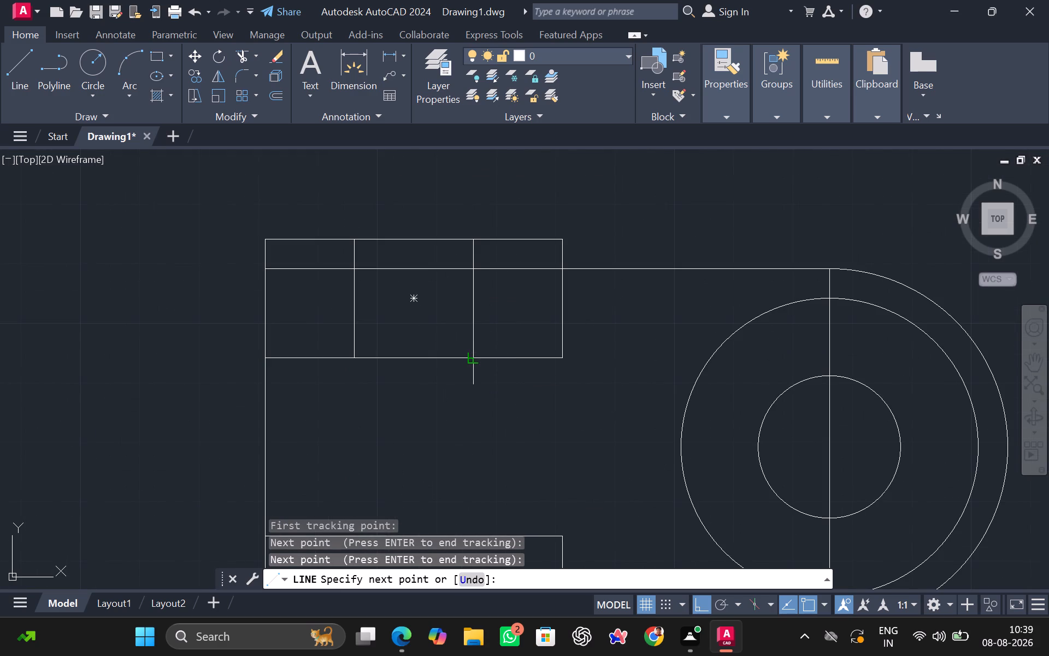
{"action": "left_click", "coordinate": [473, 359]}
{"action": "scroll", "coordinate": [472, 378], "scroll_direction": "down", "scroll_amount": 2}
{"action": "key", "text": "space"}
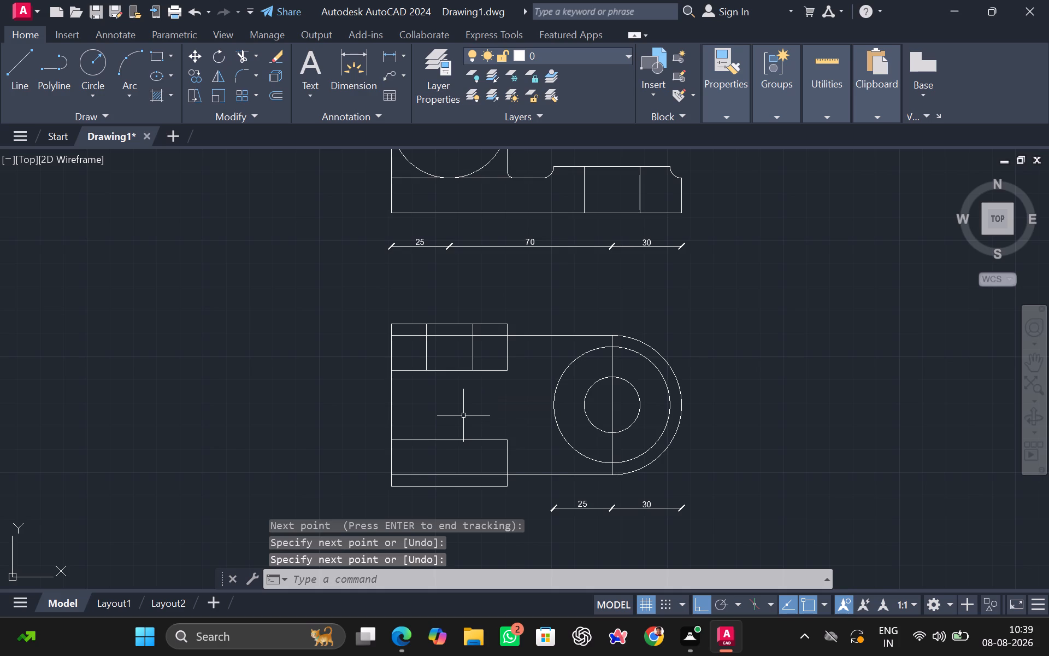
Copy the two hole-edge lines straight down from the upper lug rectangle into the lower one, ending on its bottom edge.
{"action": "scroll", "coordinate": [466, 412], "scroll_direction": "down", "scroll_amount": 1}
{"action": "scroll", "coordinate": [454, 414], "scroll_direction": "up", "scroll_amount": 1}
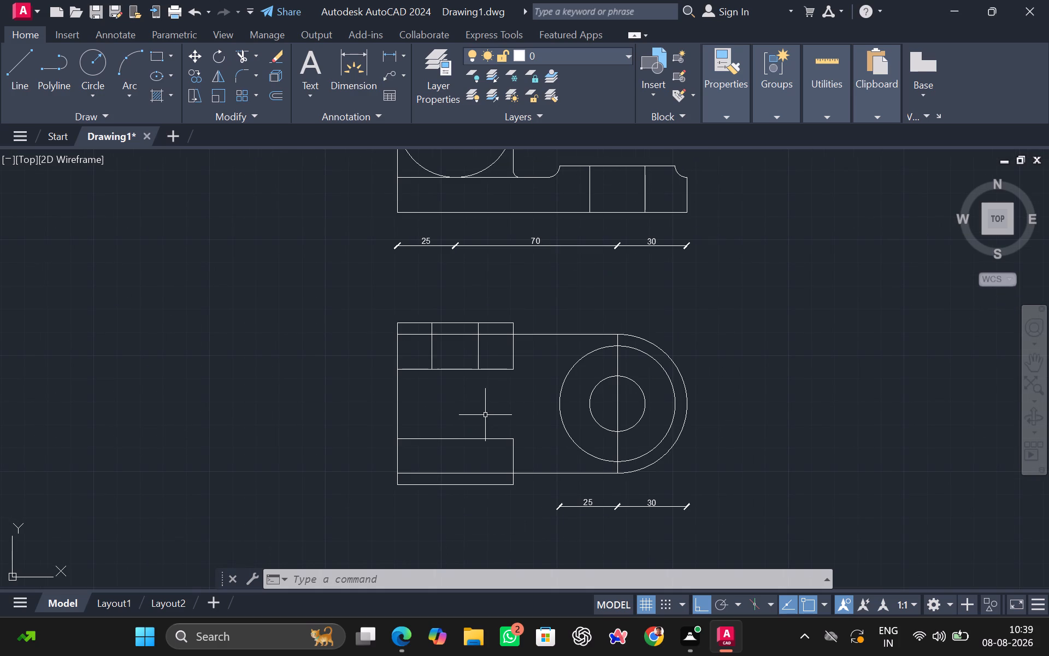
{"action": "left_click", "coordinate": [479, 357]}
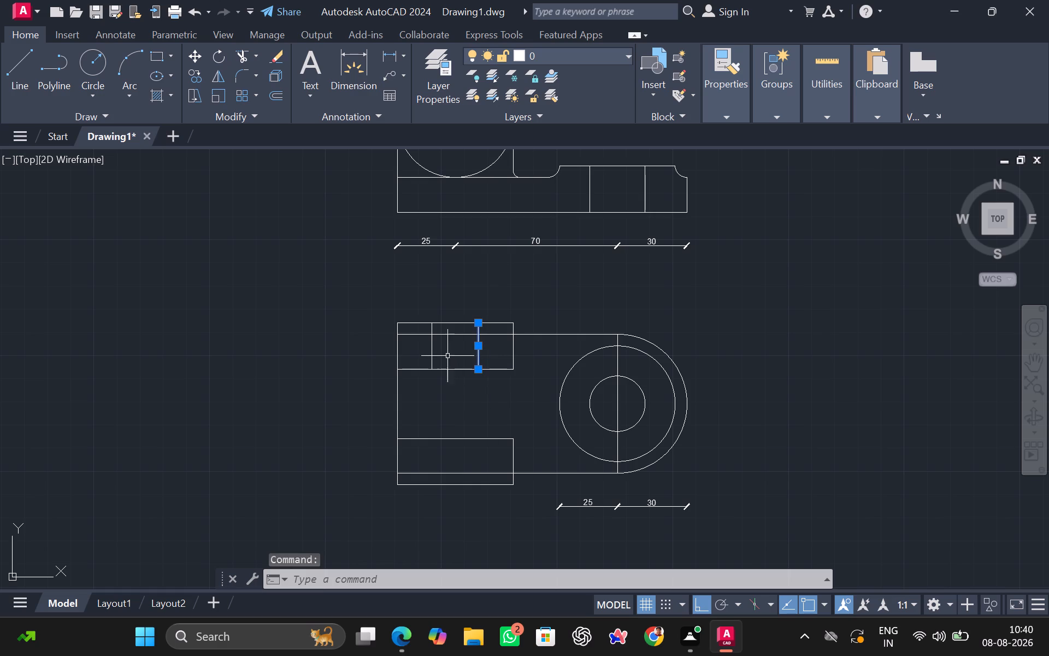
{"action": "left_click", "coordinate": [431, 354]}
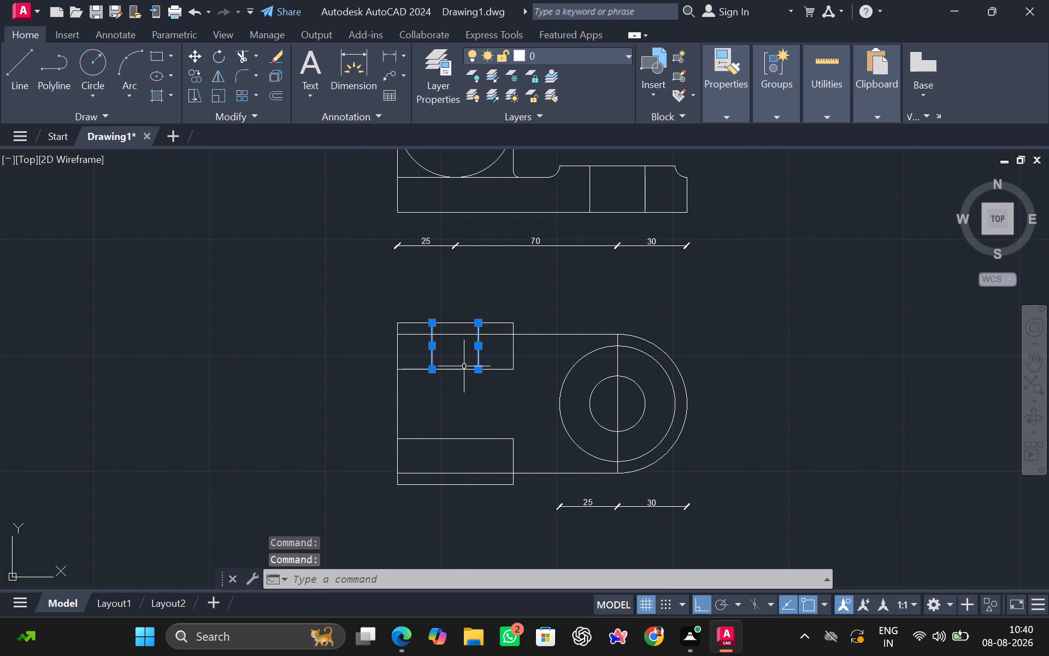
{"action": "left_click", "coordinate": [464, 366]}
{"action": "key", "text": "c"}
{"action": "key", "text": "o"}
{"action": "key", "text": "Return"}
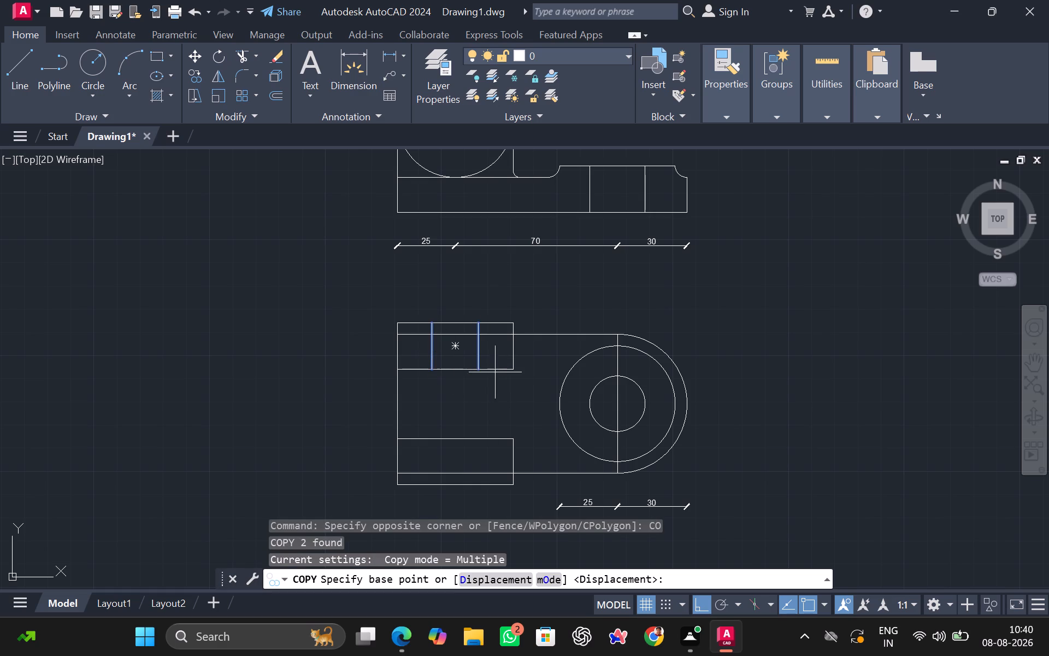
{"action": "left_click", "coordinate": [479, 371]}
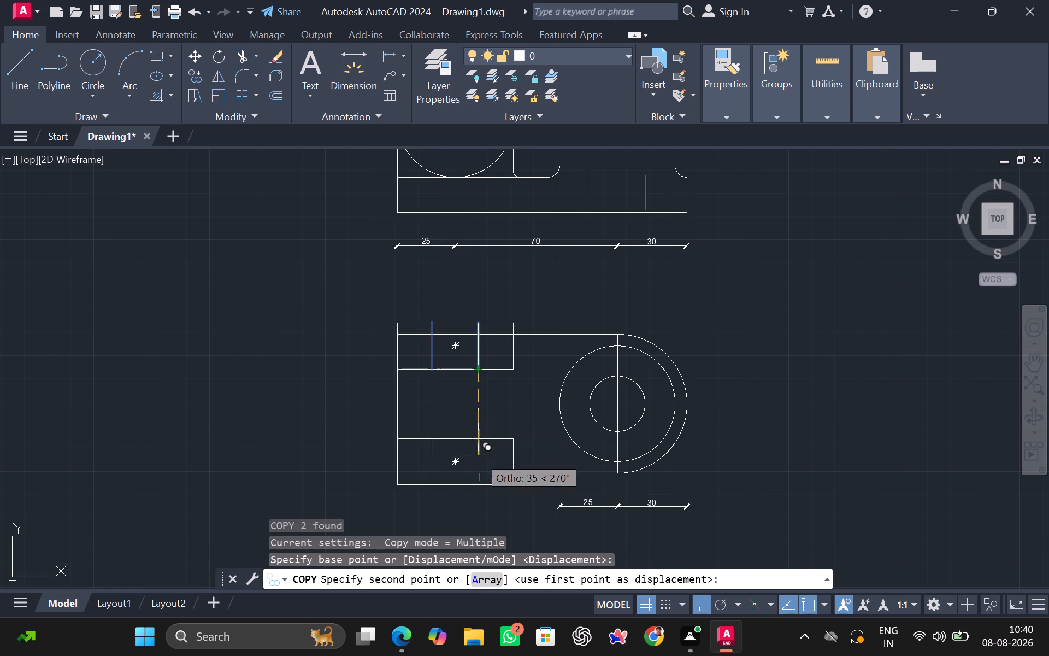
{"action": "scroll", "coordinate": [480, 491], "scroll_direction": "up", "scroll_amount": 3}
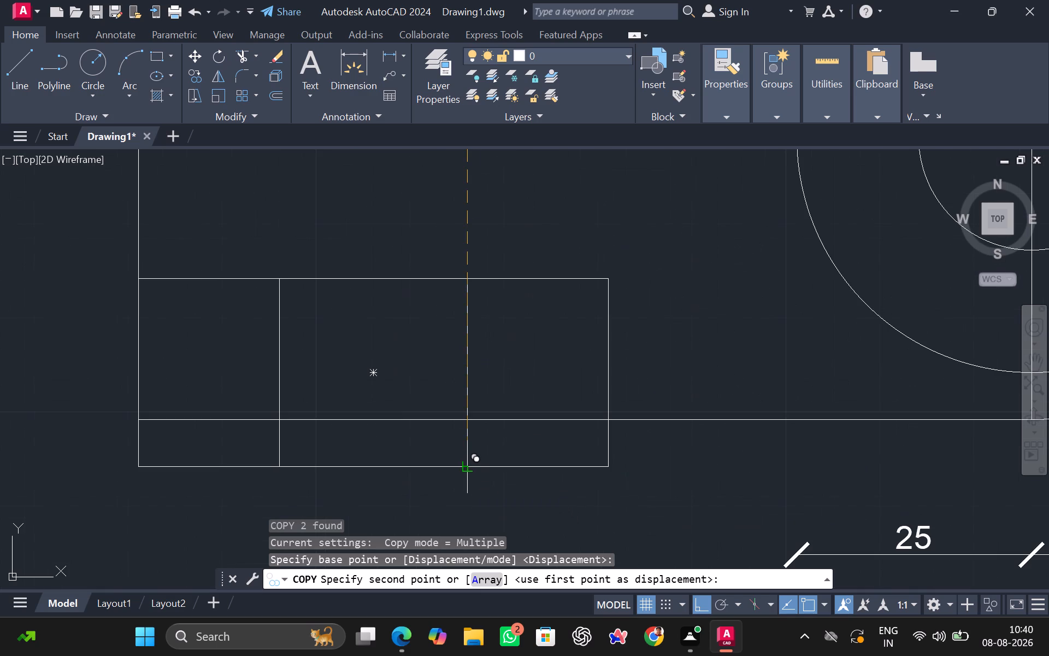
{"action": "left_click", "coordinate": [464, 470]}
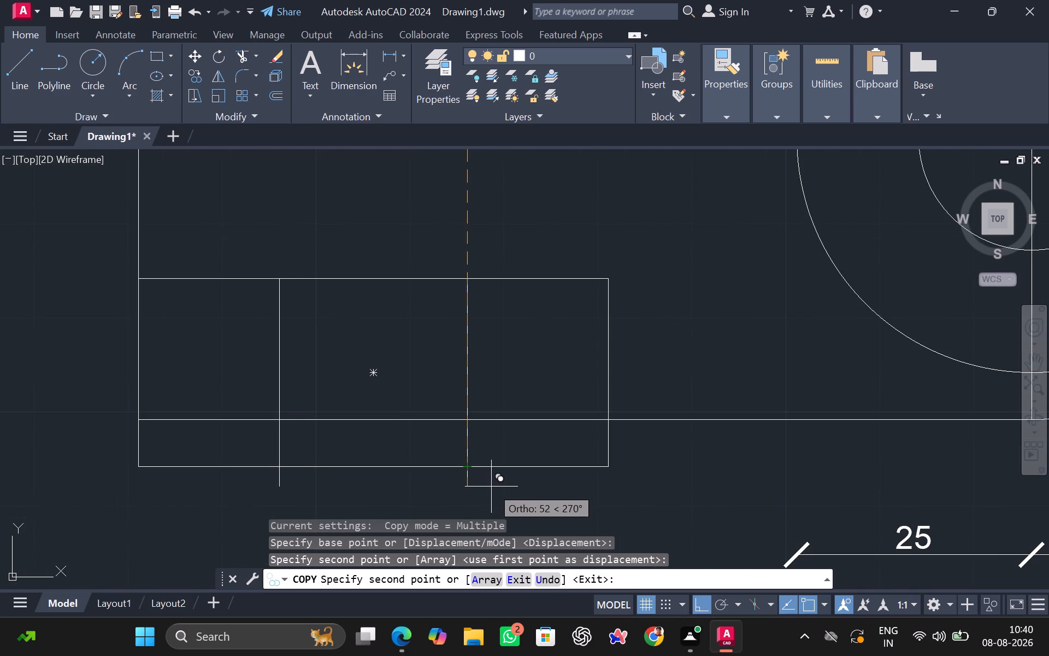
{"action": "key", "text": "space"}
Draw a vertical centreline through the side view's lug hole centre, extending above the lug circle and down past the top view's bottom edge.
{"action": "scroll", "coordinate": [487, 484], "scroll_direction": "down", "scroll_amount": 2}
{"action": "middle_click_drag", "start_coordinate": [465, 509], "coordinate": [484, 482]}
{"action": "scroll", "coordinate": [491, 473], "scroll_direction": "down", "scroll_amount": 1}
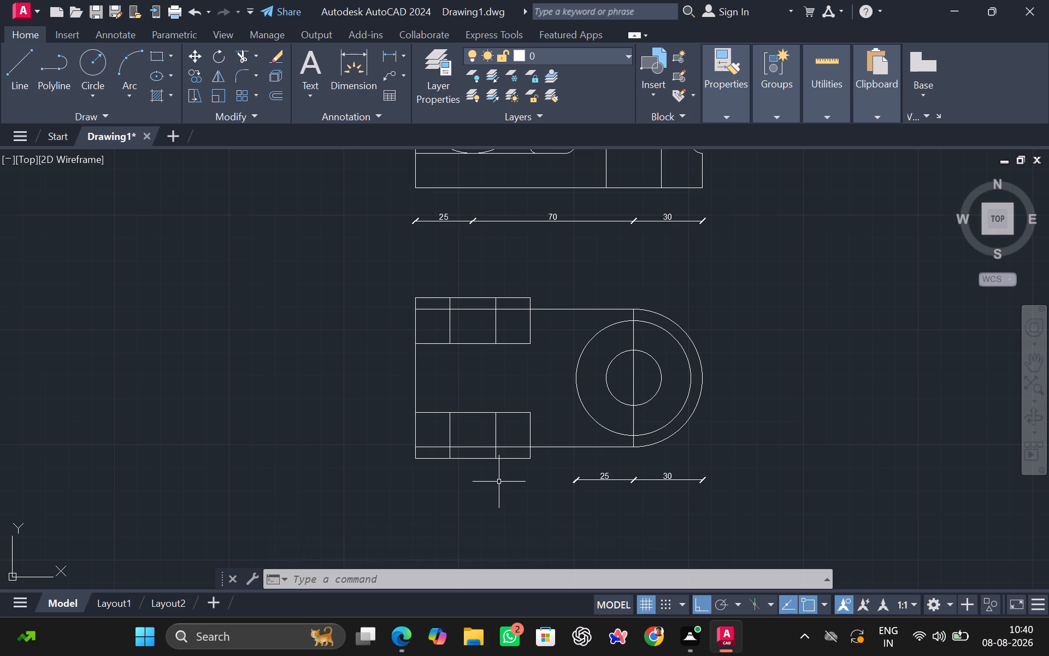
{"action": "scroll", "coordinate": [499, 482], "scroll_direction": "down", "scroll_amount": 1}
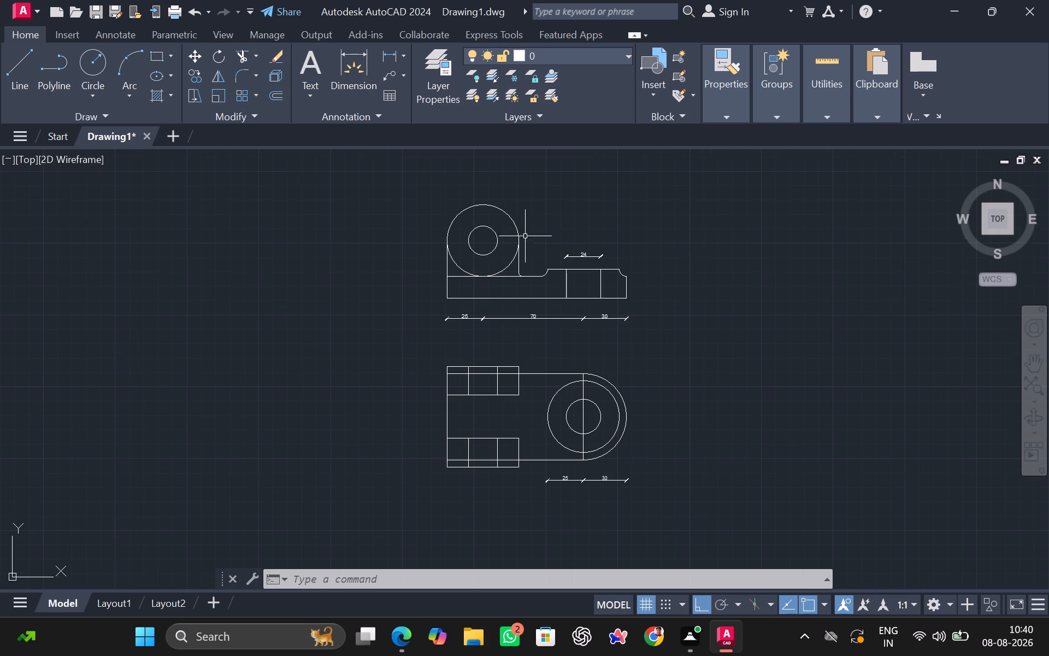
{"action": "key", "text": "l"}
{"action": "key", "text": "Return"}
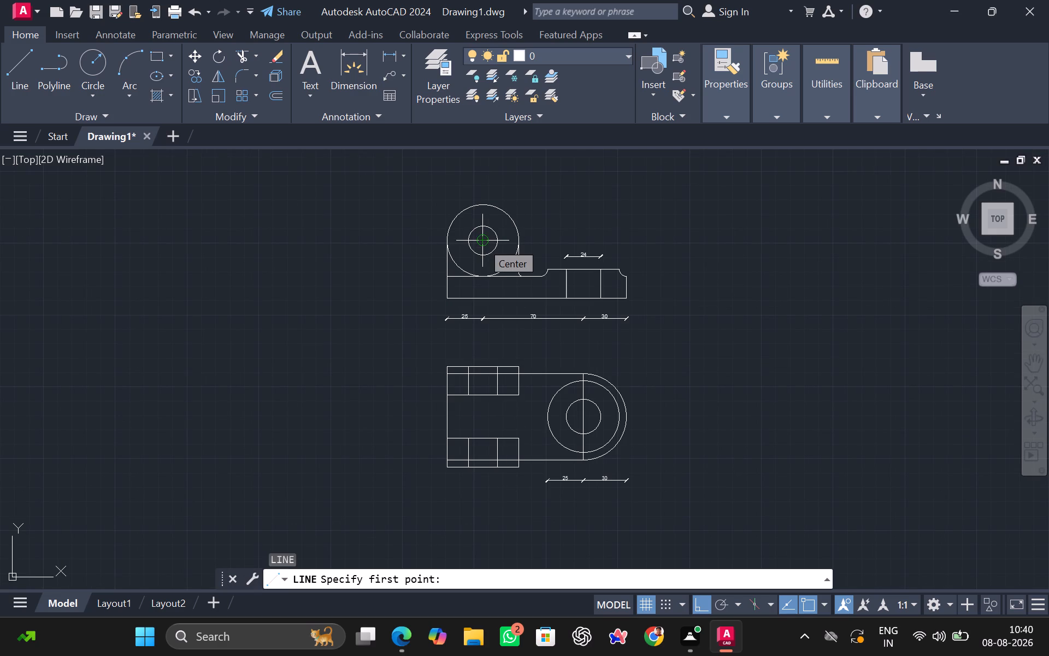
{"action": "left_click", "coordinate": [481, 242]}
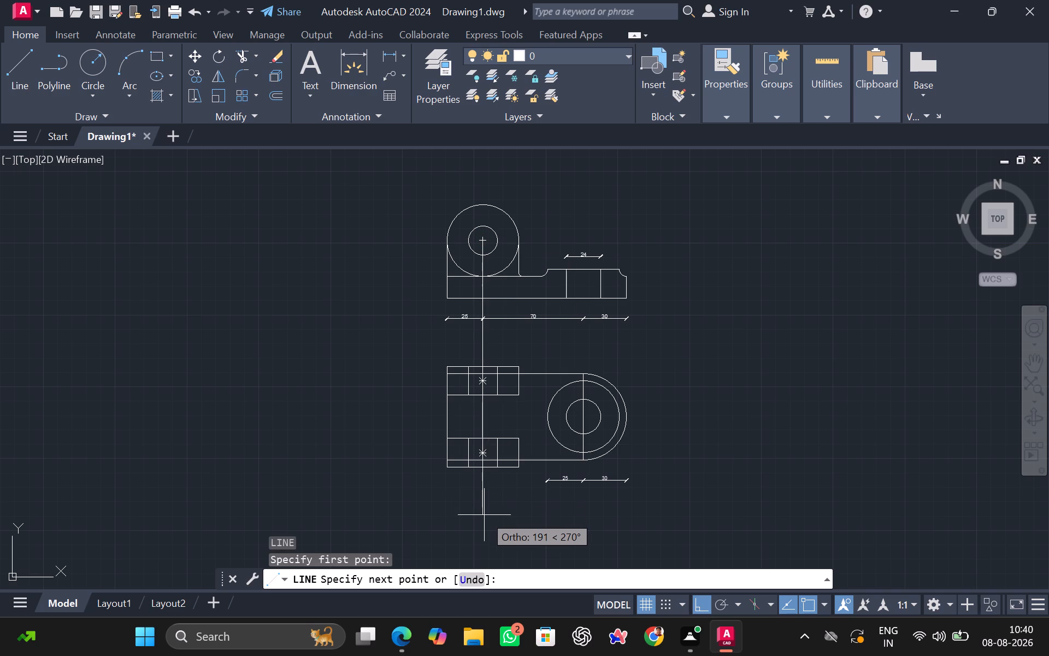
{"action": "left_click", "coordinate": [482, 483]}
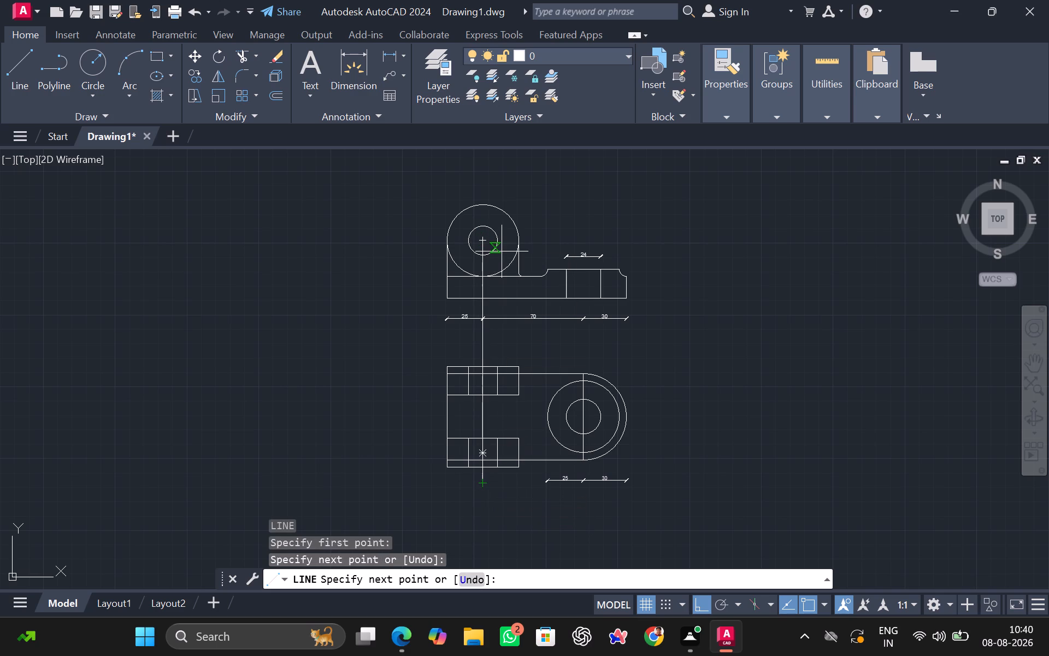
{"action": "key", "text": "space"}
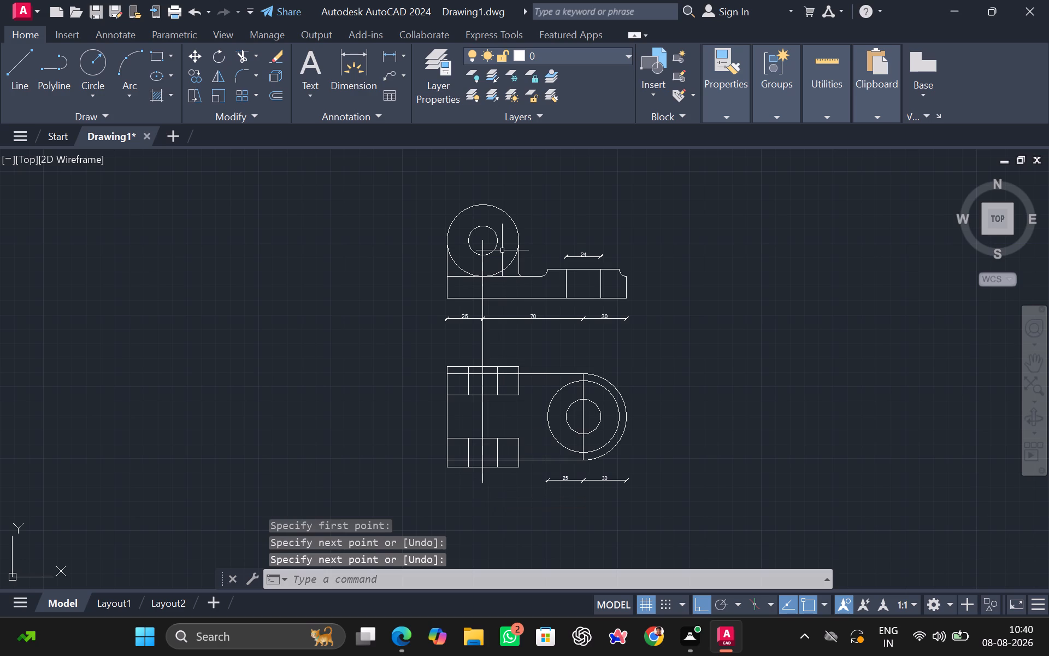
{"action": "key", "text": "space"}
{"action": "left_click_drag", "start_coordinate": [482, 241], "coordinate": [482, 239]}
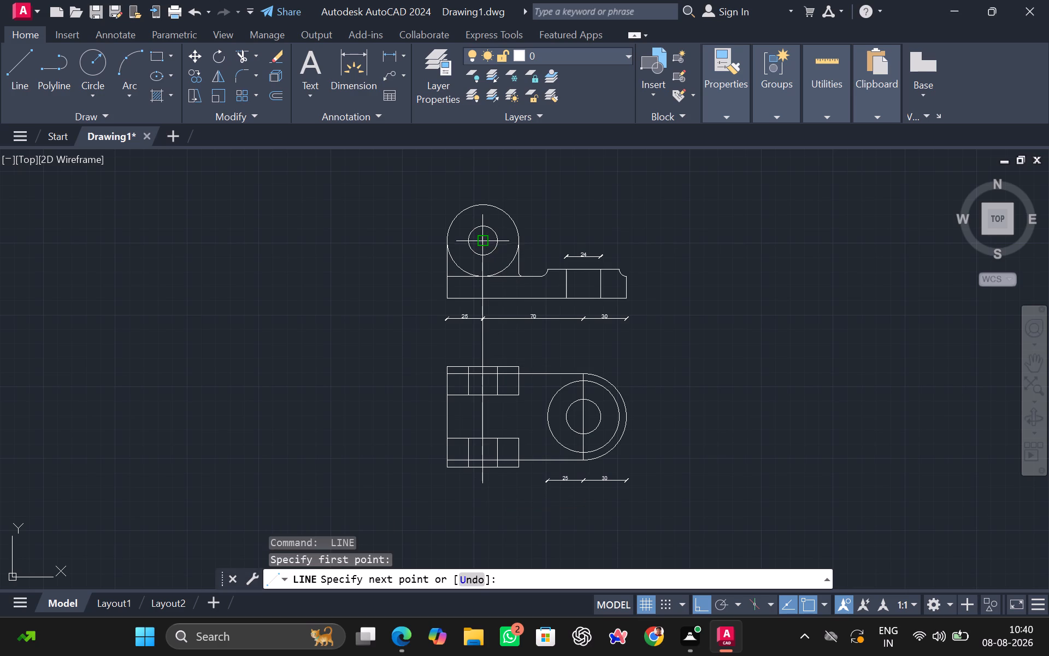
{"action": "left_click_drag", "start_coordinate": [482, 239], "coordinate": [484, 230]}
{"action": "left_click", "coordinate": [479, 186]}
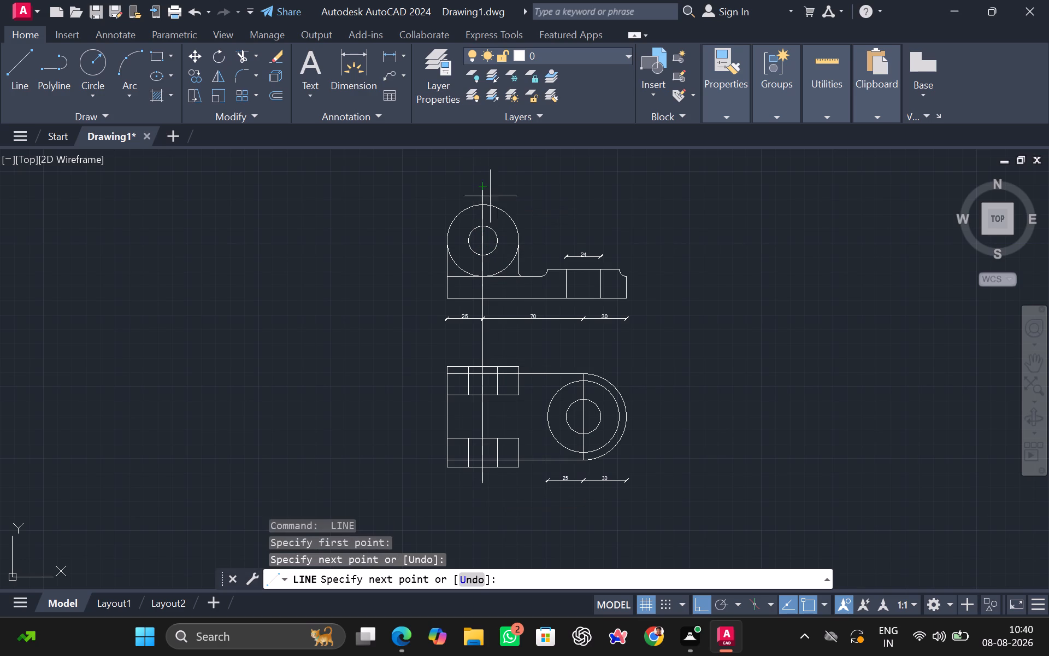
{"action": "key", "text": "space"}
Draw a horizontal centreline through the side view's lug hole centre, extending beyond the lug circle on both sides.
{"action": "key", "text": "space"}
{"action": "left_click", "coordinate": [481, 239]}
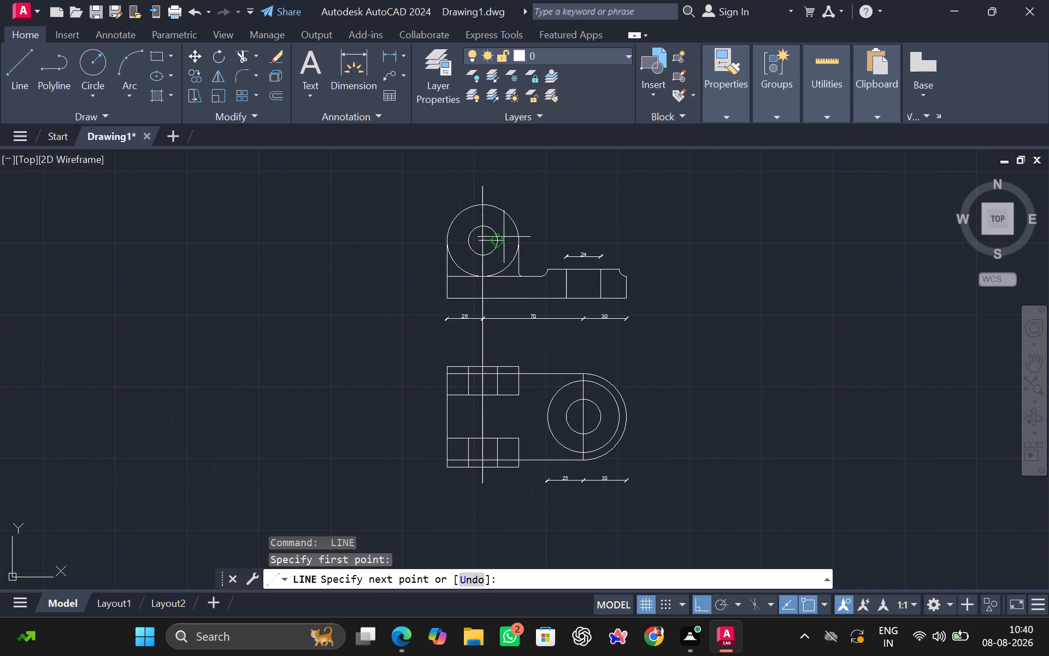
{"action": "left_click", "coordinate": [547, 239]}
{"action": "key", "text": "space"}
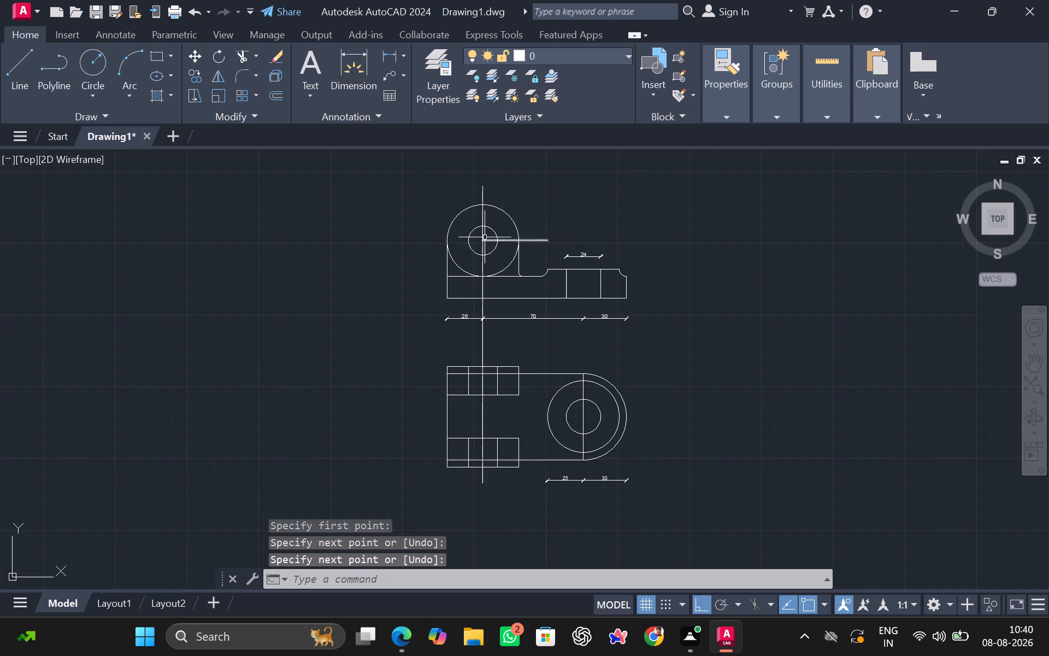
{"action": "key", "text": "space"}
{"action": "left_click", "coordinate": [482, 243]}
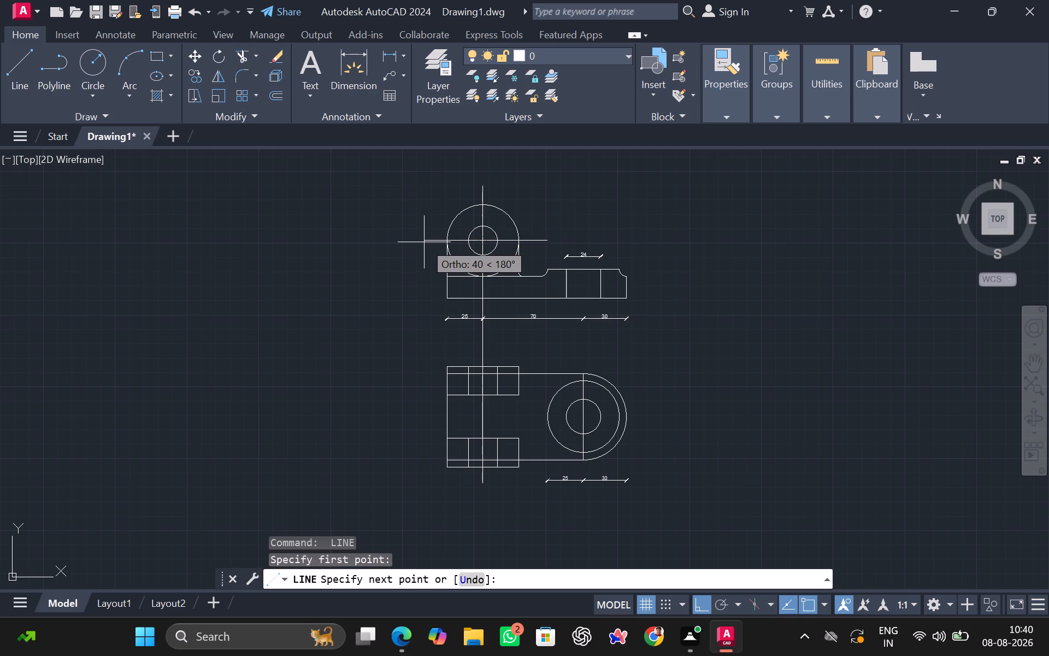
{"action": "left_click", "coordinate": [416, 241]}
{"action": "key", "text": "space"}
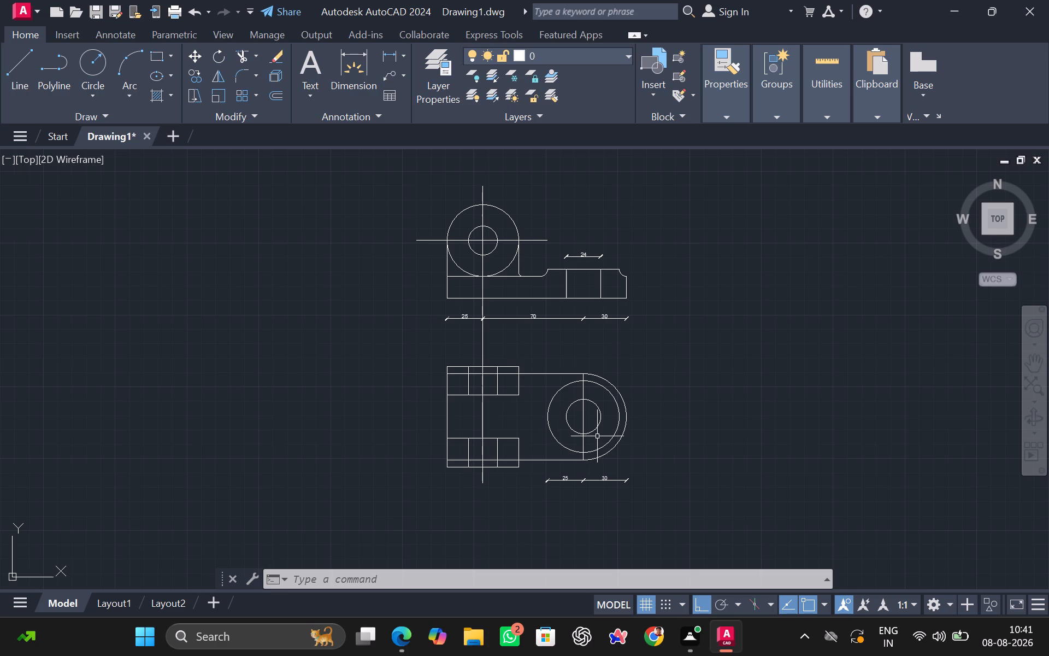
Draw a horizontal centreline through the top view's boss centre, from the rounded end's outer arc to just past the part's opposite edge.
{"action": "key", "text": "space"}
{"action": "left_click", "coordinate": [580, 419]}
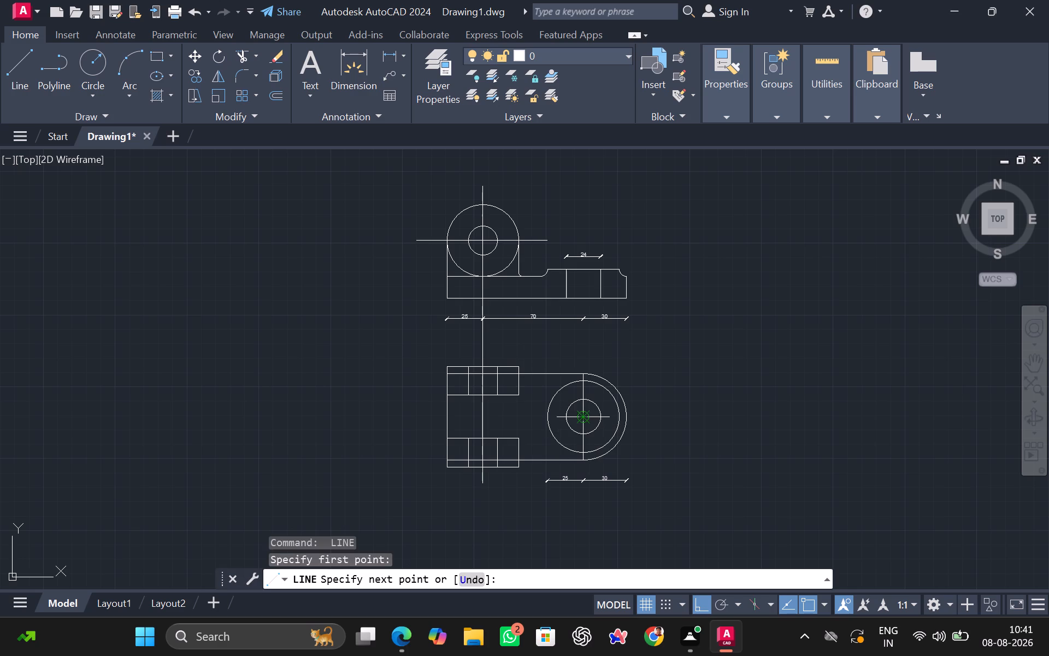
{"action": "left_click", "coordinate": [634, 418]}
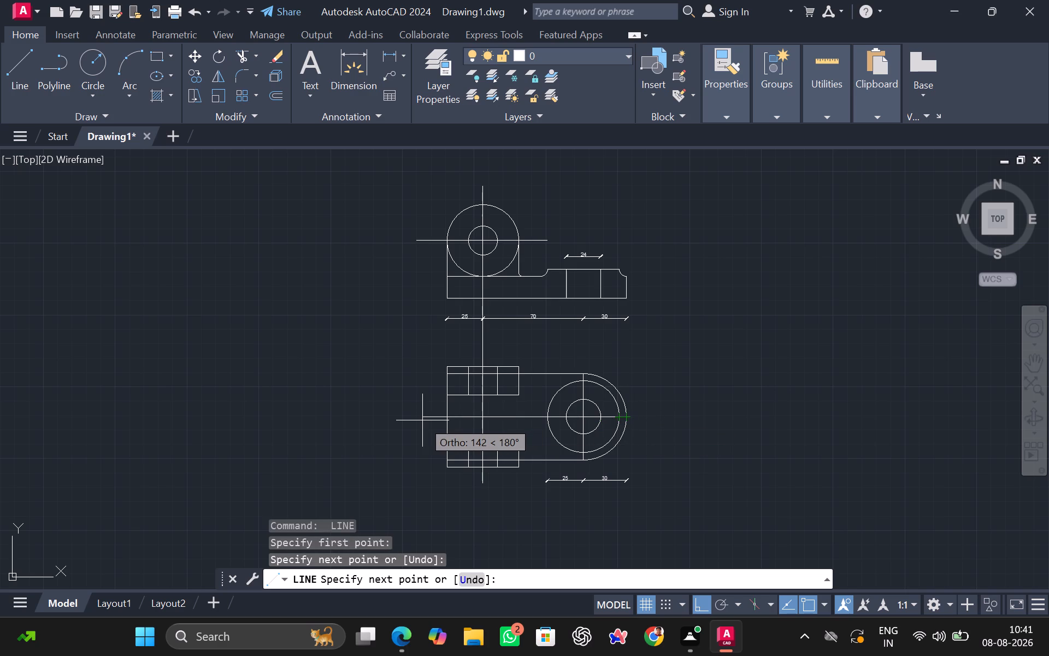
{"action": "key", "text": "space"}
{"action": "key", "text": "space"}
{"action": "left_click", "coordinate": [584, 416]}
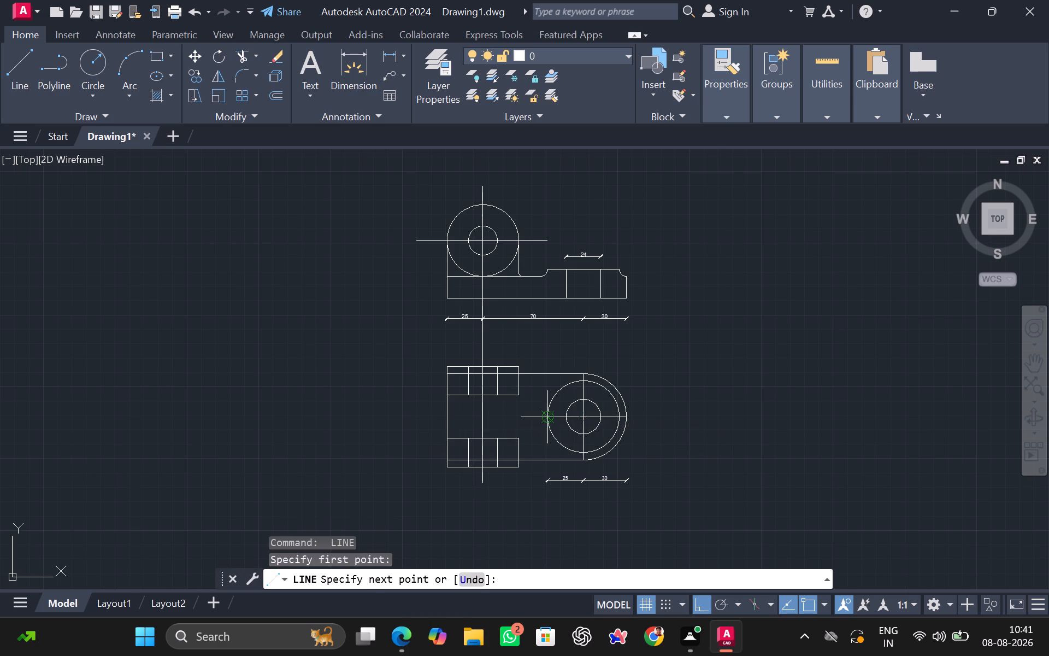
{"action": "left_click", "coordinate": [438, 418]}
{"action": "key", "text": "space"}
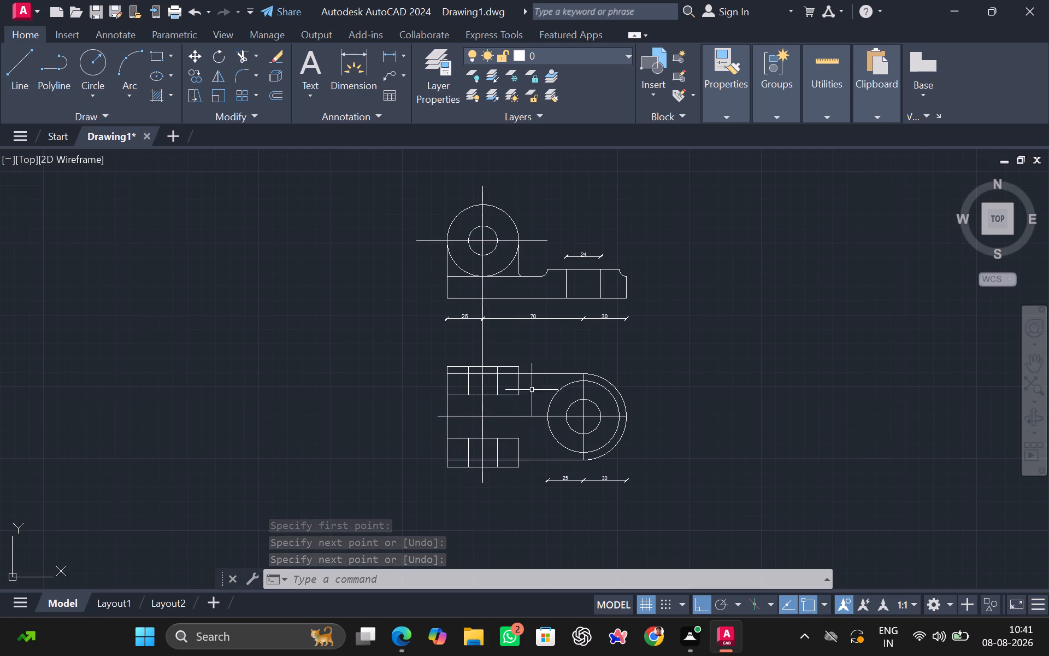
Load the CENTER linetype from acadiso.lin into the drawing.
{"action": "left_click", "coordinate": [520, 418]}
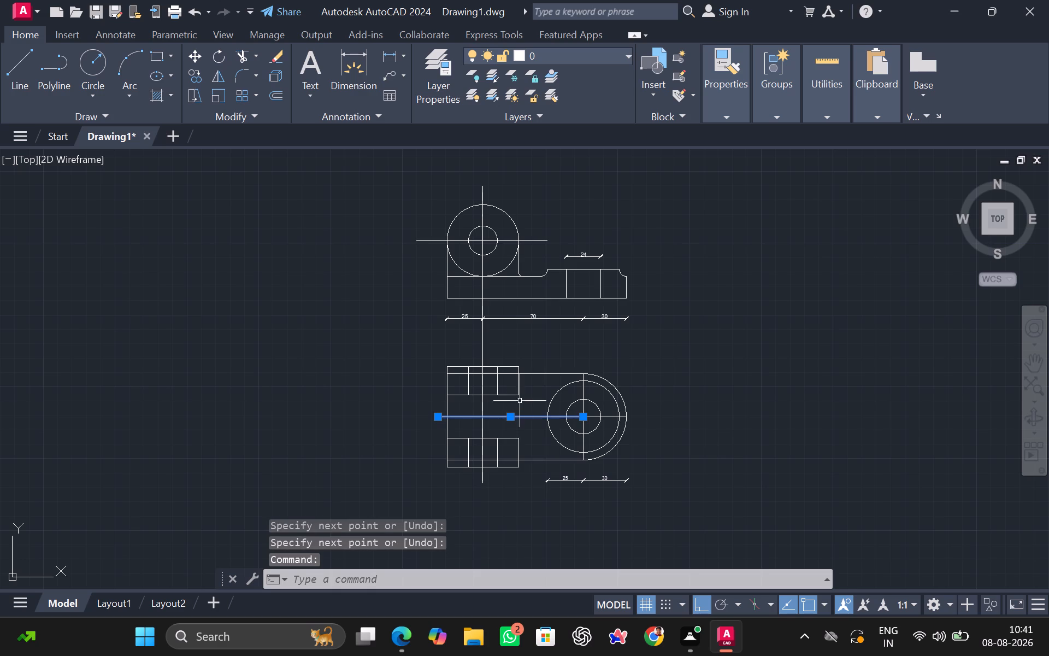
{"action": "left_click", "coordinate": [484, 350]}
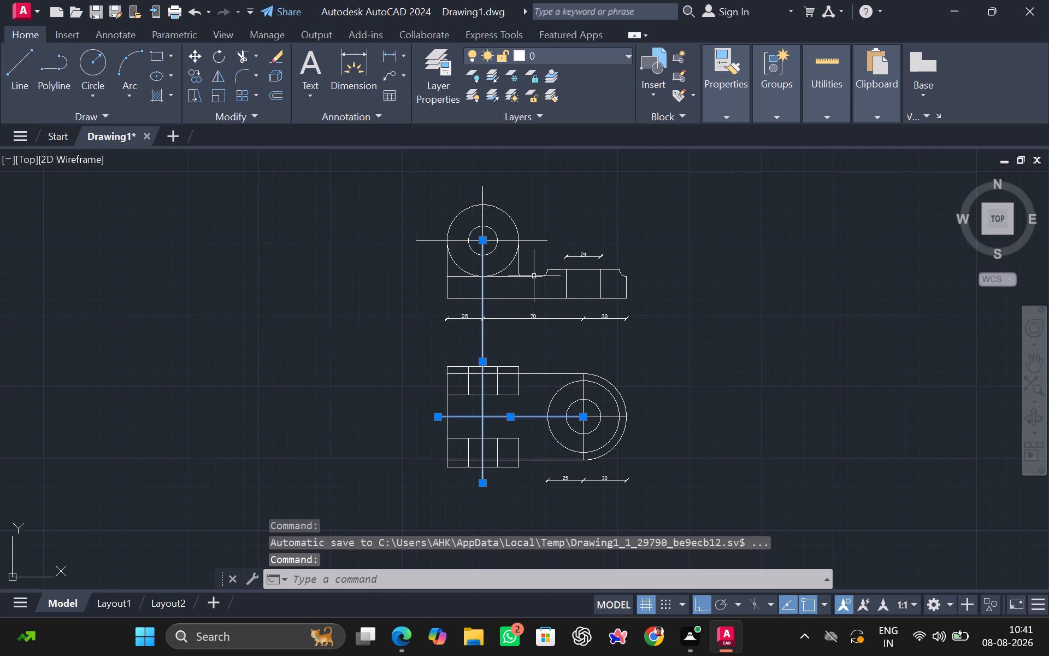
{"action": "left_click", "coordinate": [542, 241]}
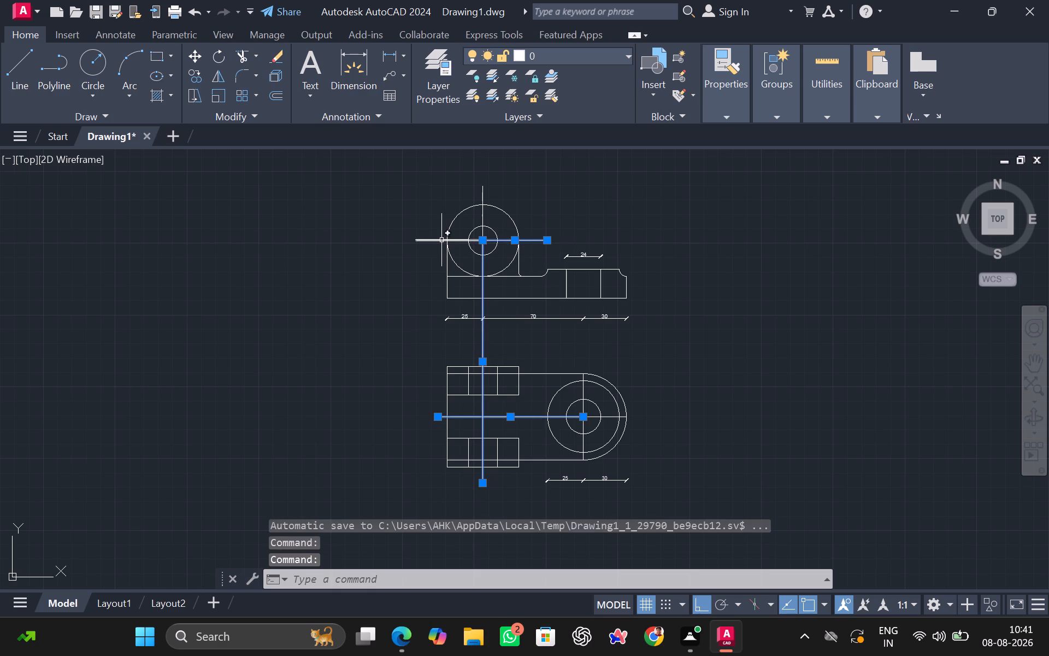
{"action": "left_click", "coordinate": [441, 240]}
{"action": "left_click", "coordinate": [717, 116]}
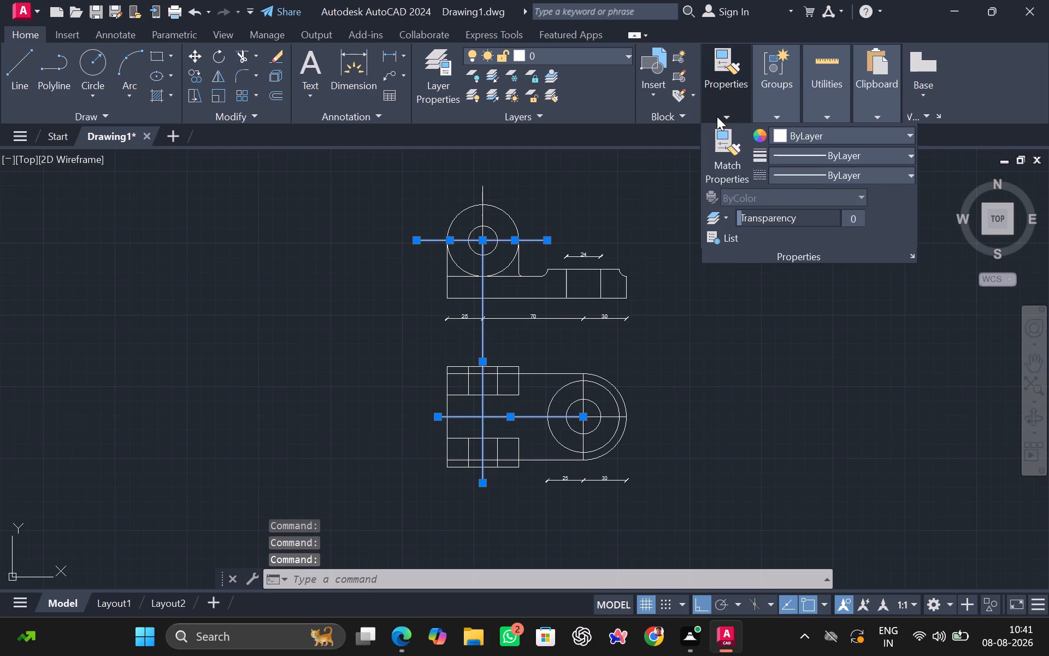
{"action": "left_click", "coordinate": [908, 175]}
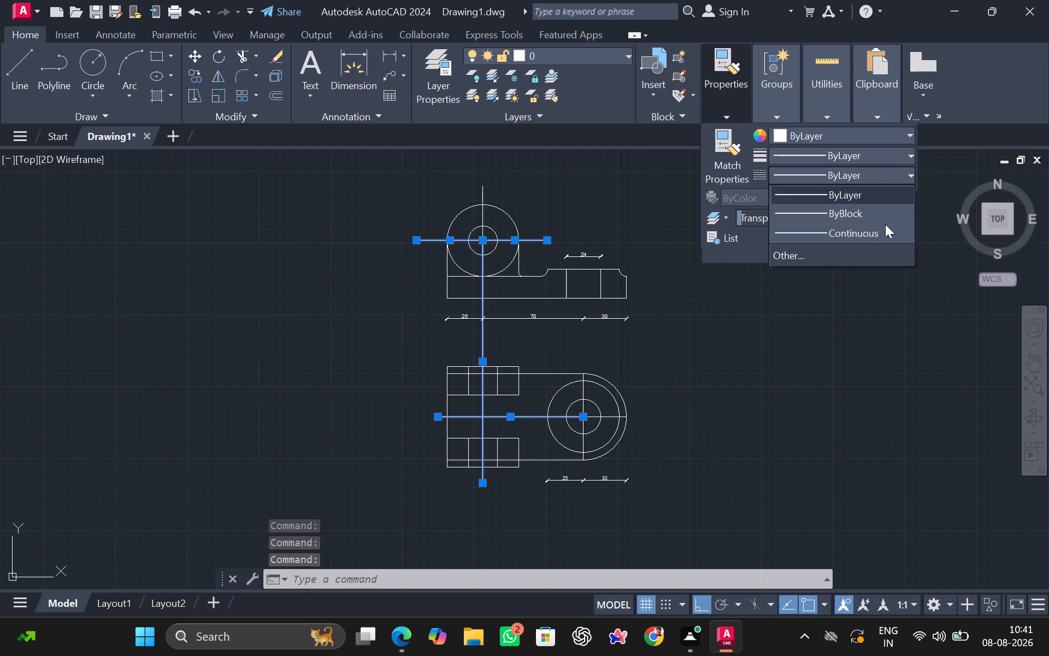
{"action": "left_click", "coordinate": [865, 256]}
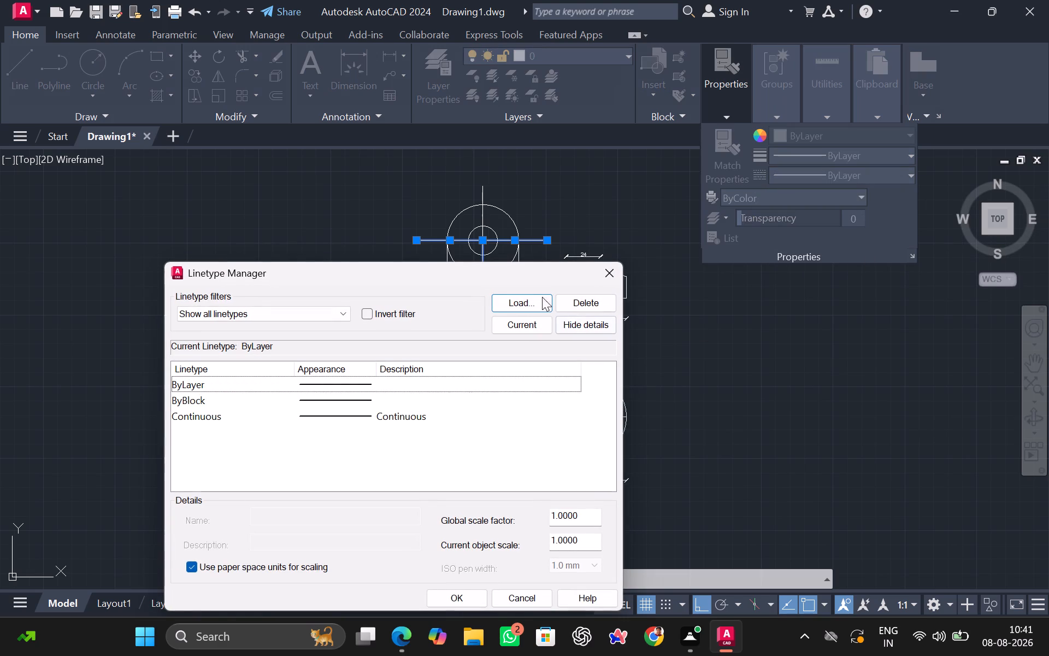
{"action": "left_click", "coordinate": [534, 304]}
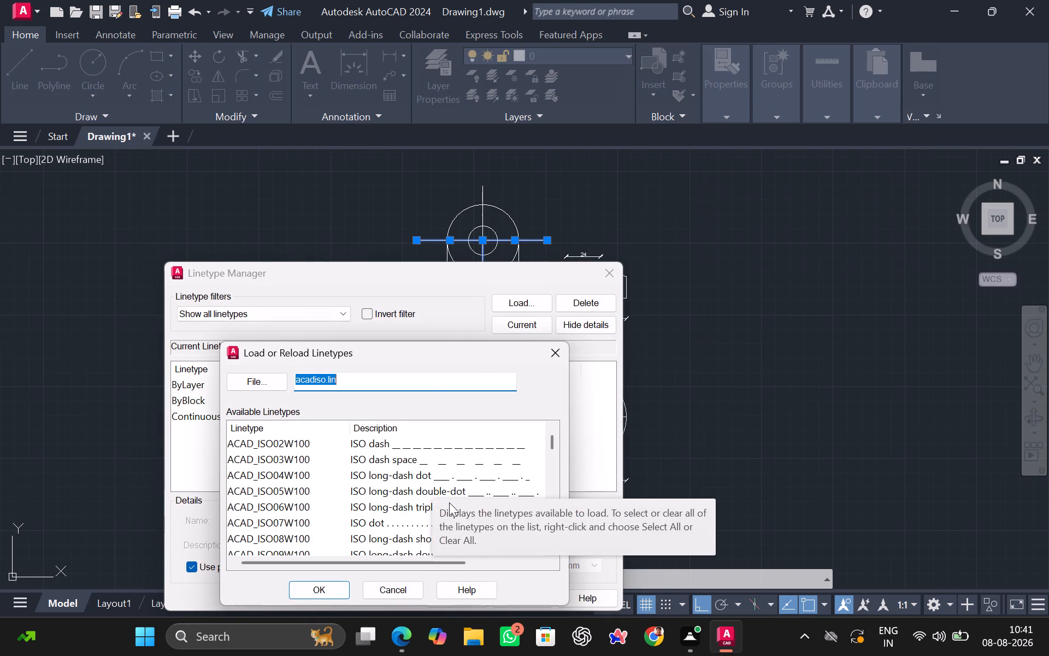
{"action": "scroll", "coordinate": [396, 505], "scroll_direction": "down", "scroll_amount": 1}
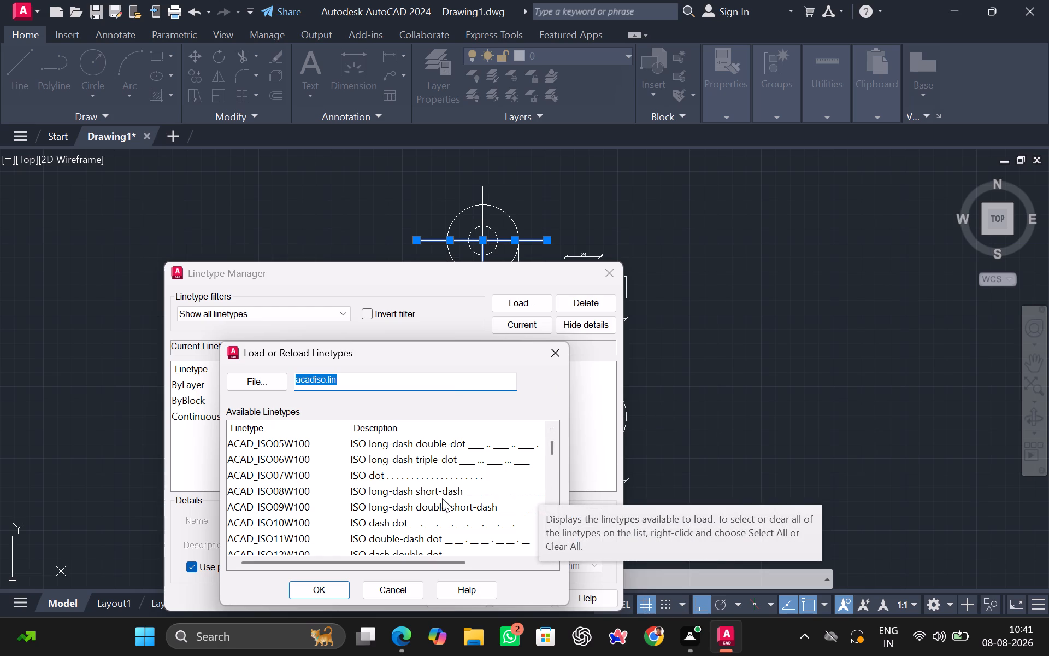
{"action": "scroll", "coordinate": [402, 508], "scroll_direction": "down", "scroll_amount": 4}
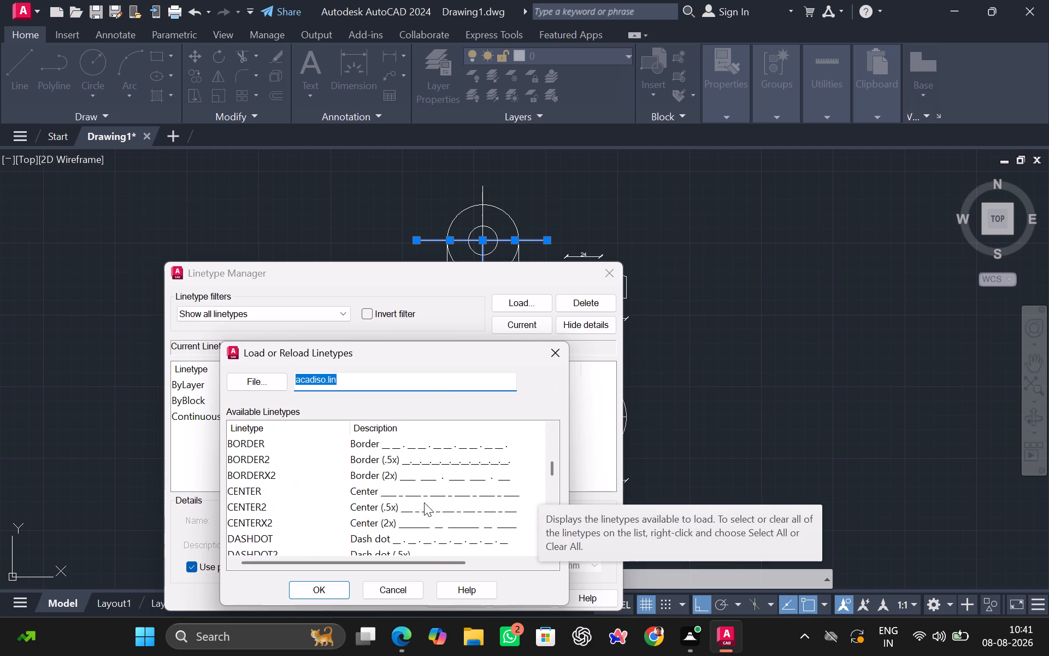
{"action": "left_click", "coordinate": [442, 494]}
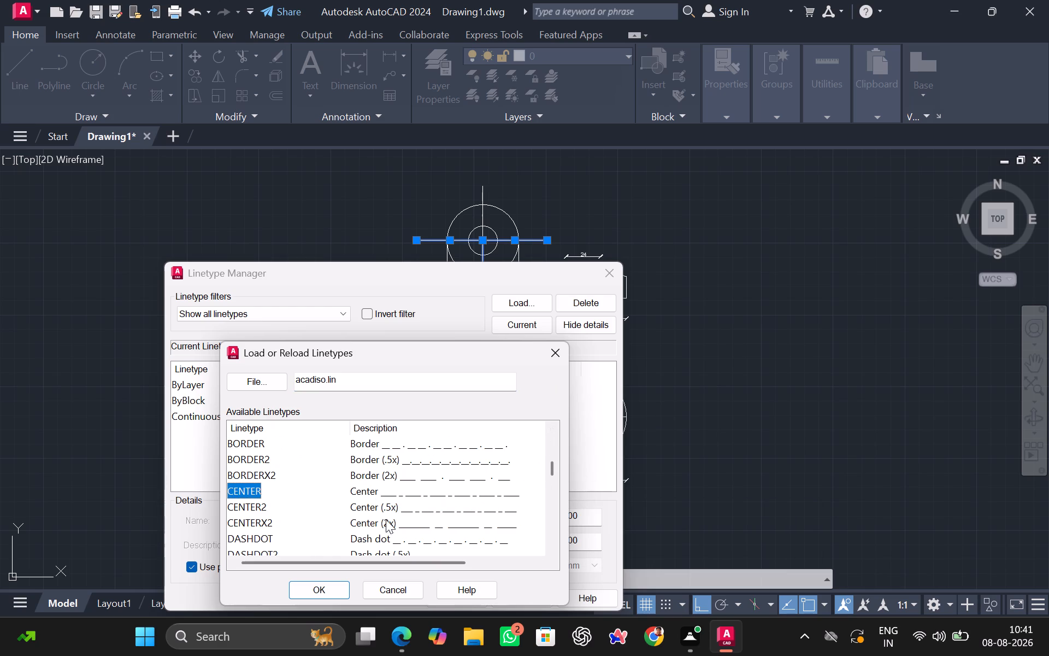
{"action": "left_click", "coordinate": [331, 589]}
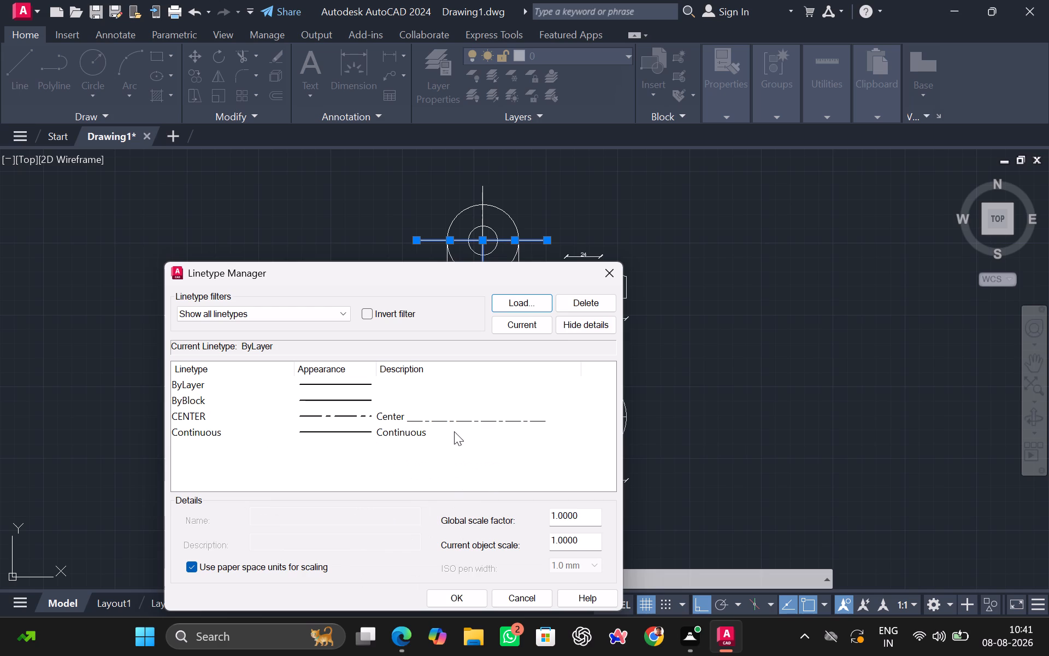
{"action": "left_click", "coordinate": [486, 420]}
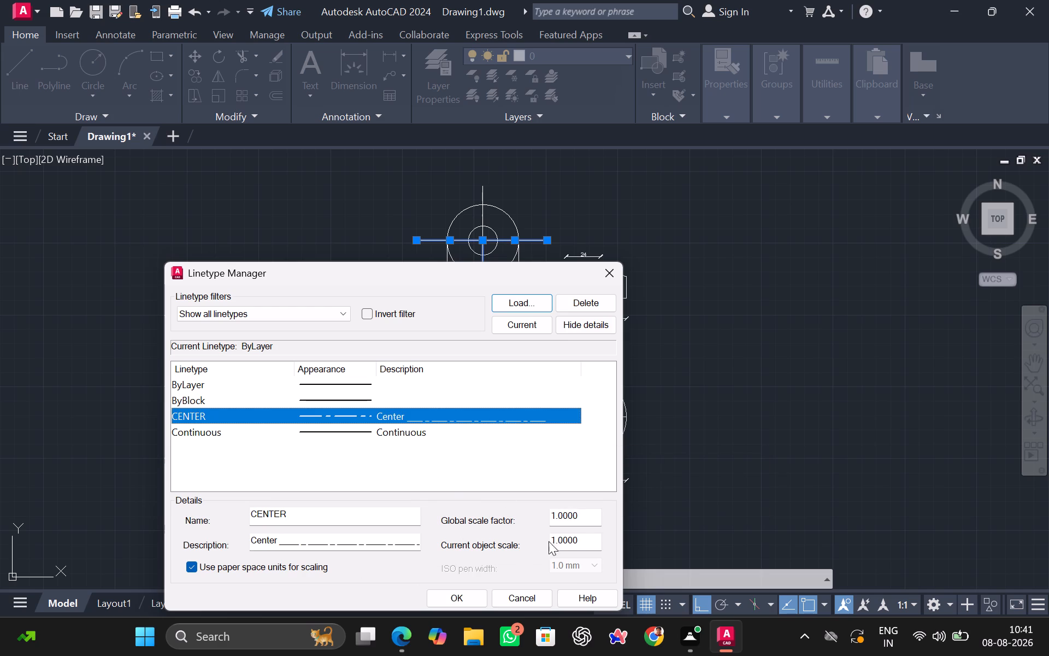
{"action": "left_click", "coordinate": [462, 598]}
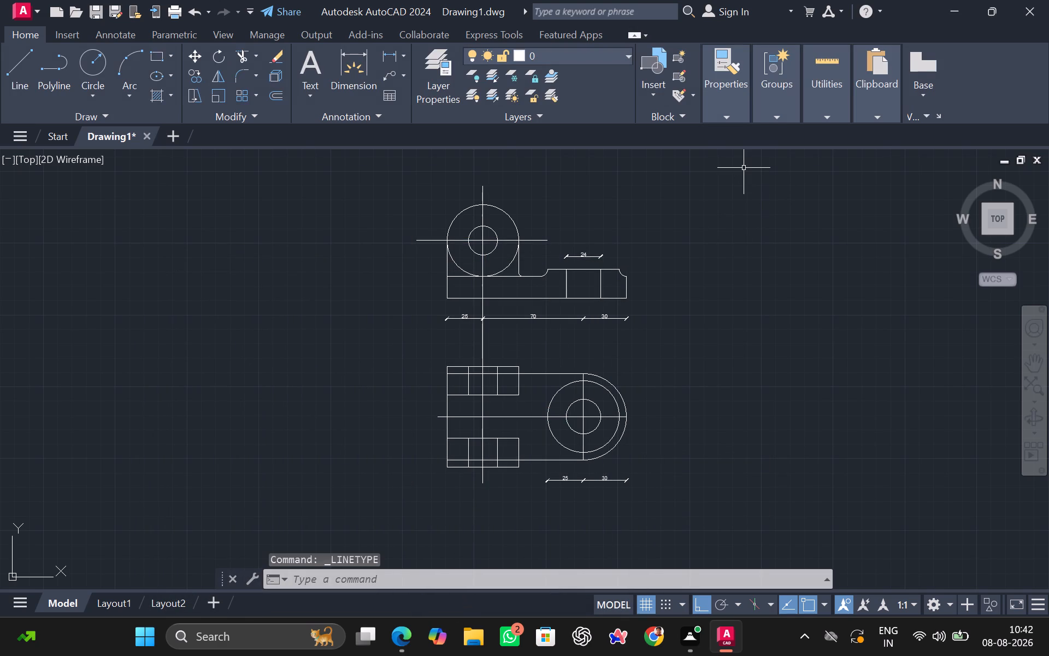
Set the current linetype to CENTER.
{"action": "left_click", "coordinate": [732, 118]}
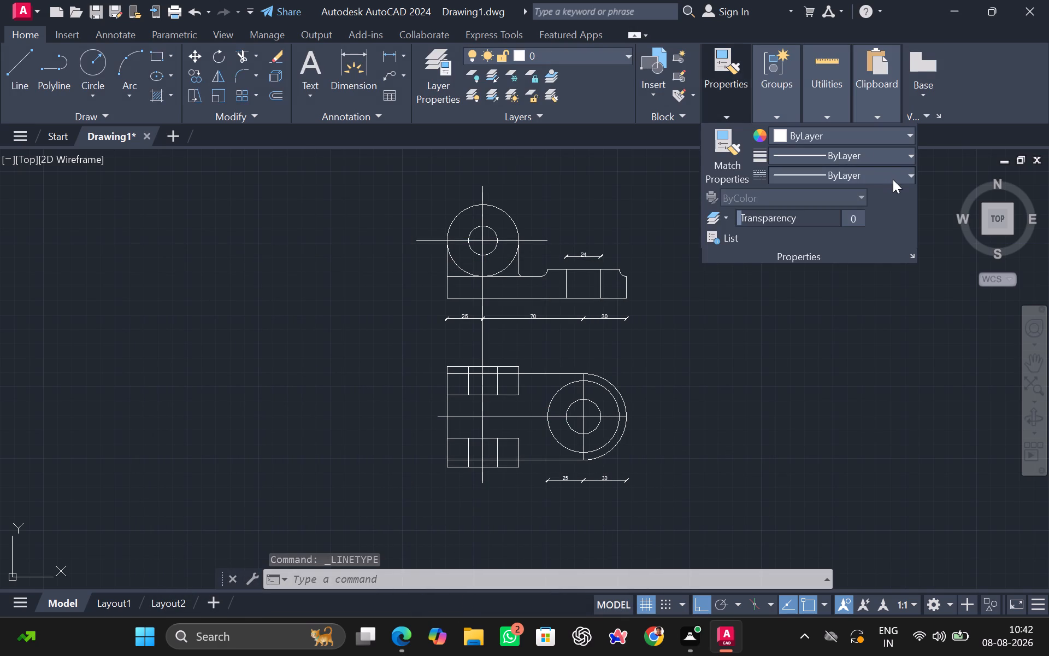
{"action": "left_click", "coordinate": [893, 179]}
{"action": "left_click", "coordinate": [885, 234]}
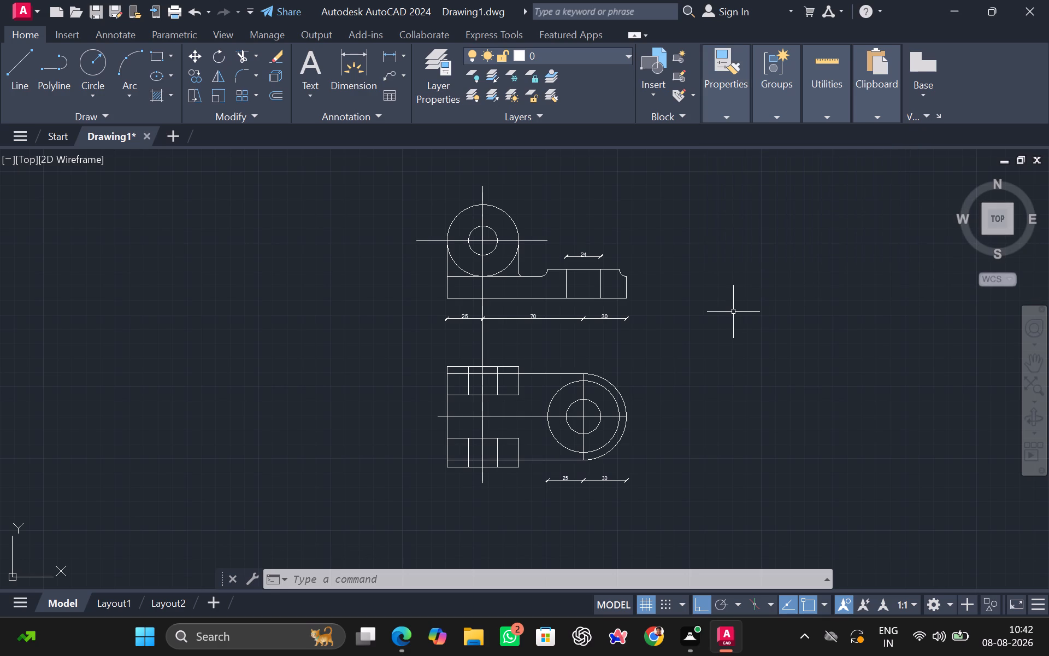
Apply the CENTER linetype to the top view's horizontal centreline segment between the boss centre and the lug end.
{"action": "left_click", "coordinate": [514, 417]}
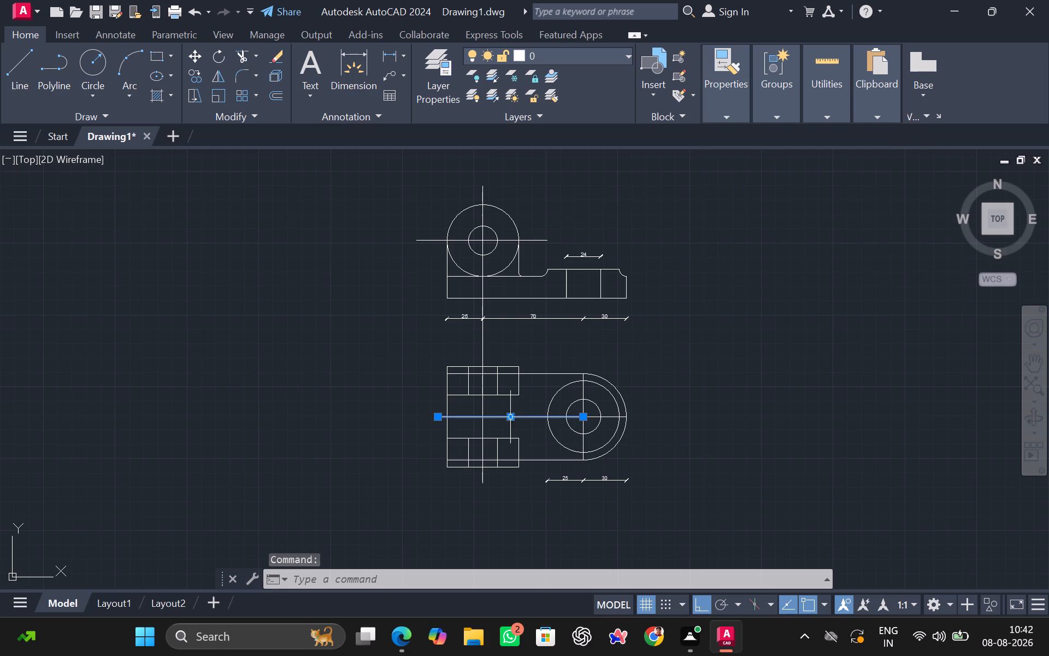
{"action": "left_click", "coordinate": [732, 119]}
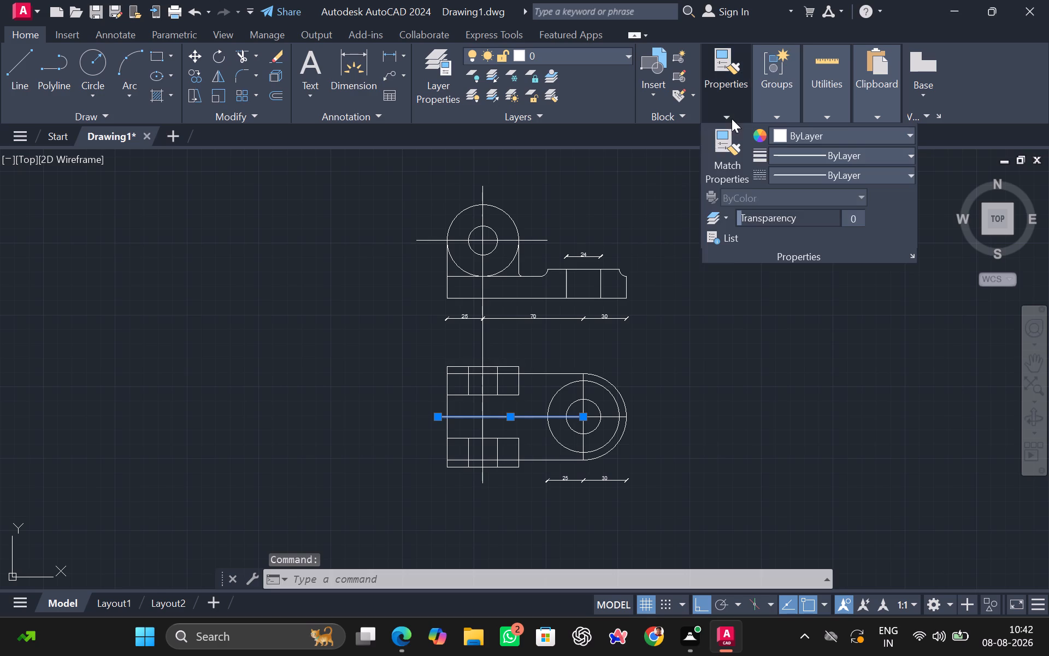
{"action": "left_click", "coordinate": [895, 173]}
{"action": "left_click", "coordinate": [883, 236]}
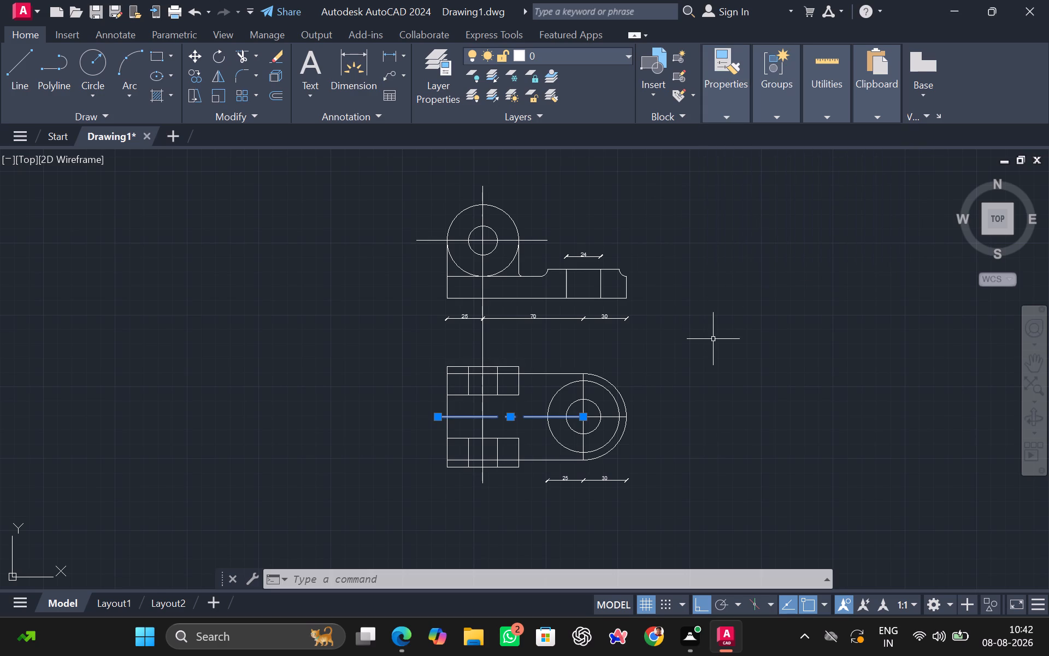
Apply the CENTER linetype to the side view's lug-hole centrelines, the long vertical one, and the boss's remaining horizontal segment and vertical line; clear the selection.
{"action": "left_click", "coordinate": [484, 263]}
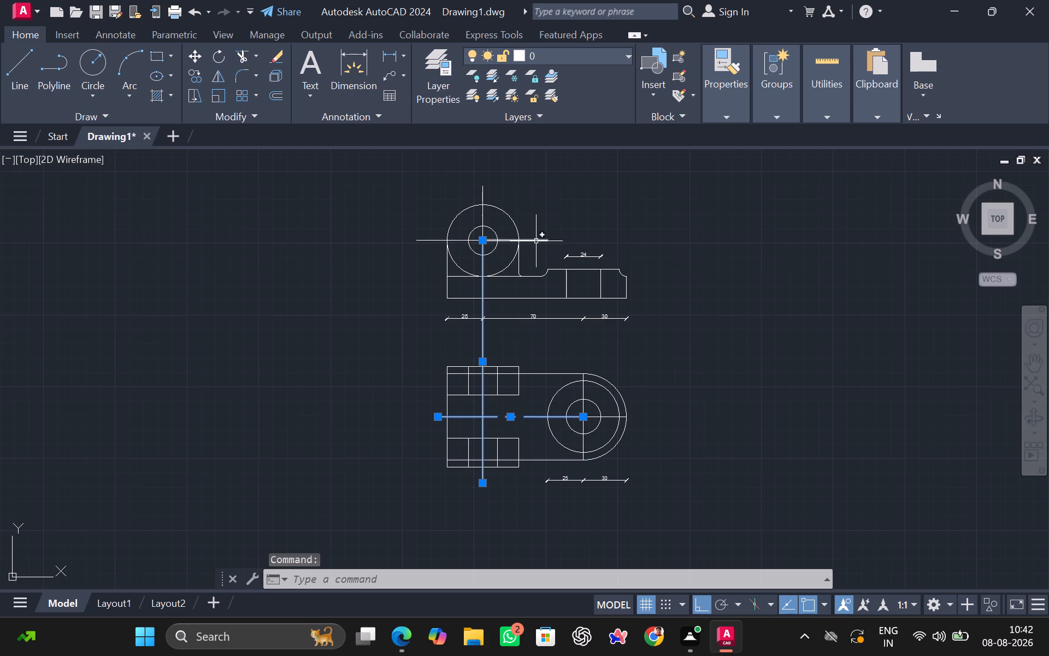
{"action": "left_click", "coordinate": [536, 241]}
{"action": "left_click", "coordinate": [484, 216]}
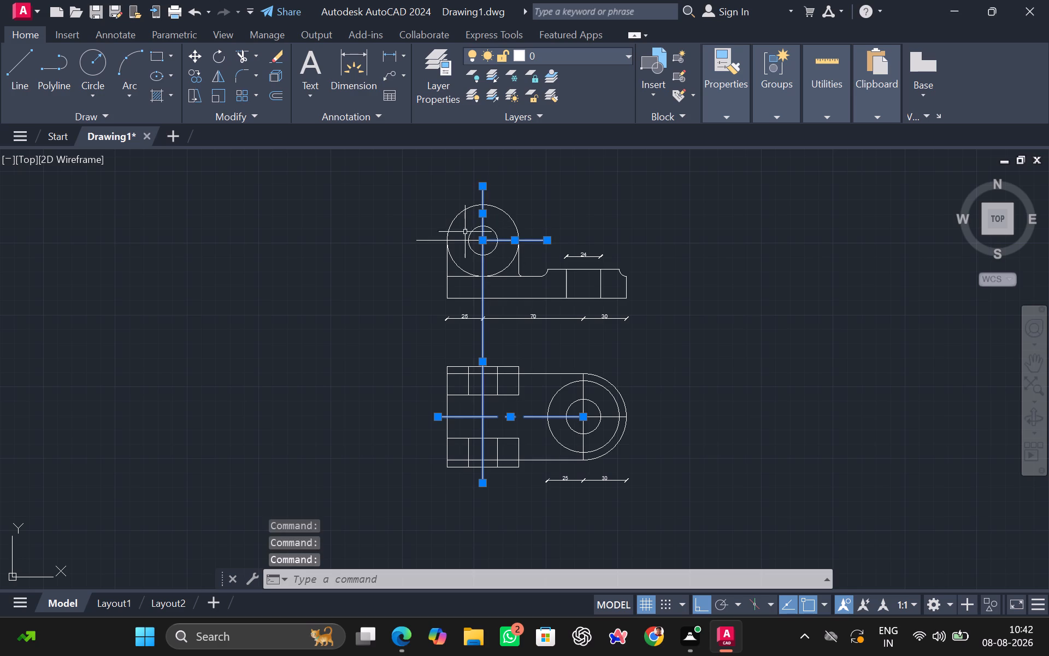
{"action": "left_click", "coordinate": [461, 241]}
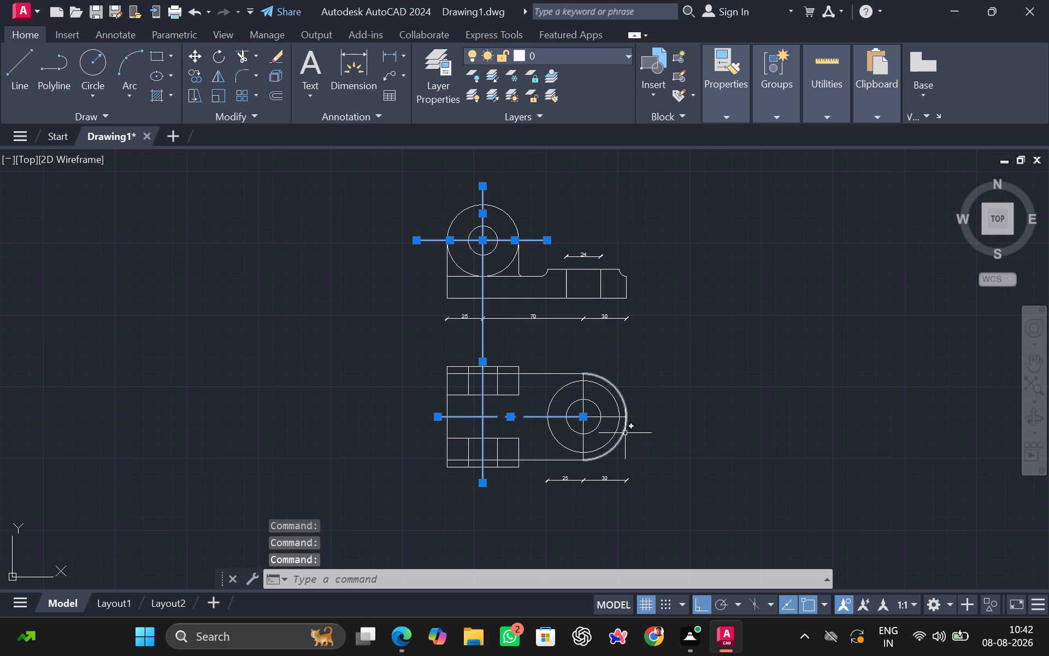
{"action": "left_click", "coordinate": [612, 418]}
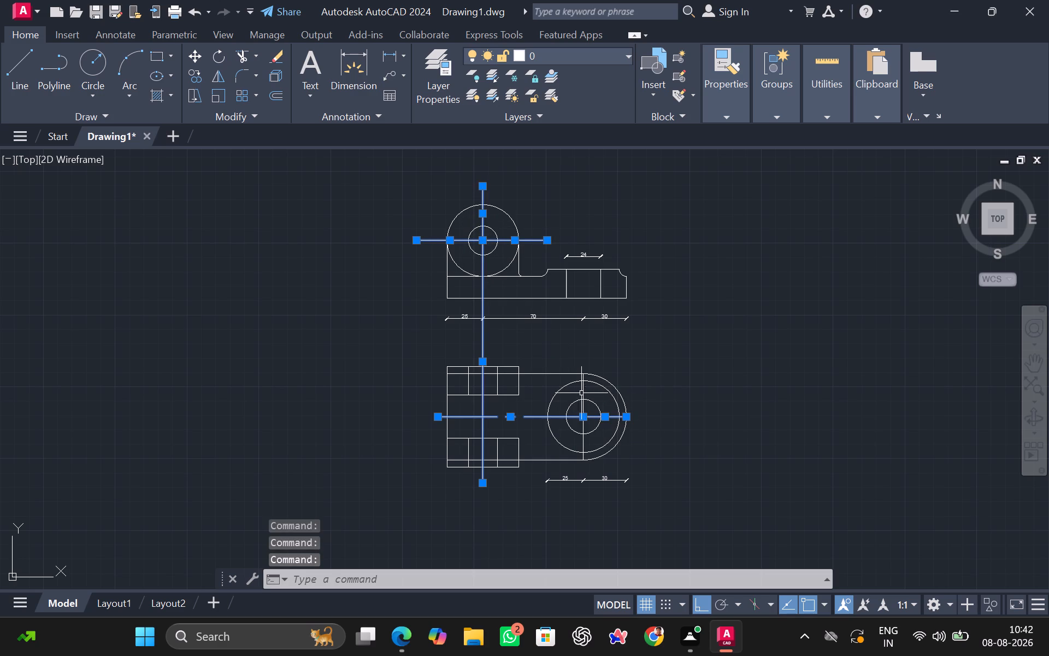
{"action": "left_click", "coordinate": [584, 393]}
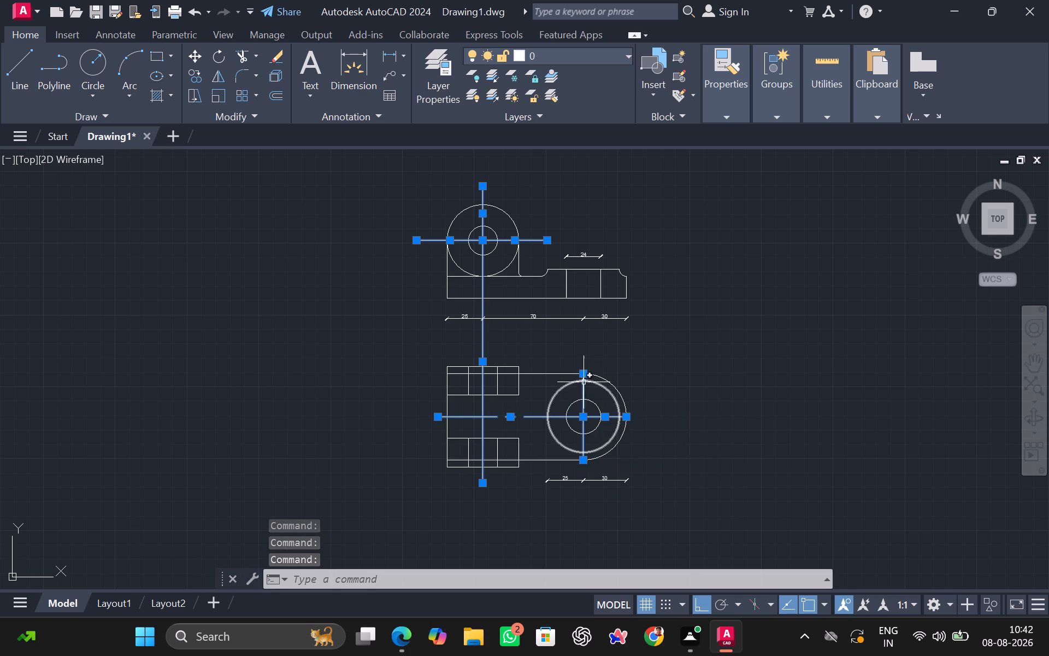
{"action": "left_click", "coordinate": [733, 116]}
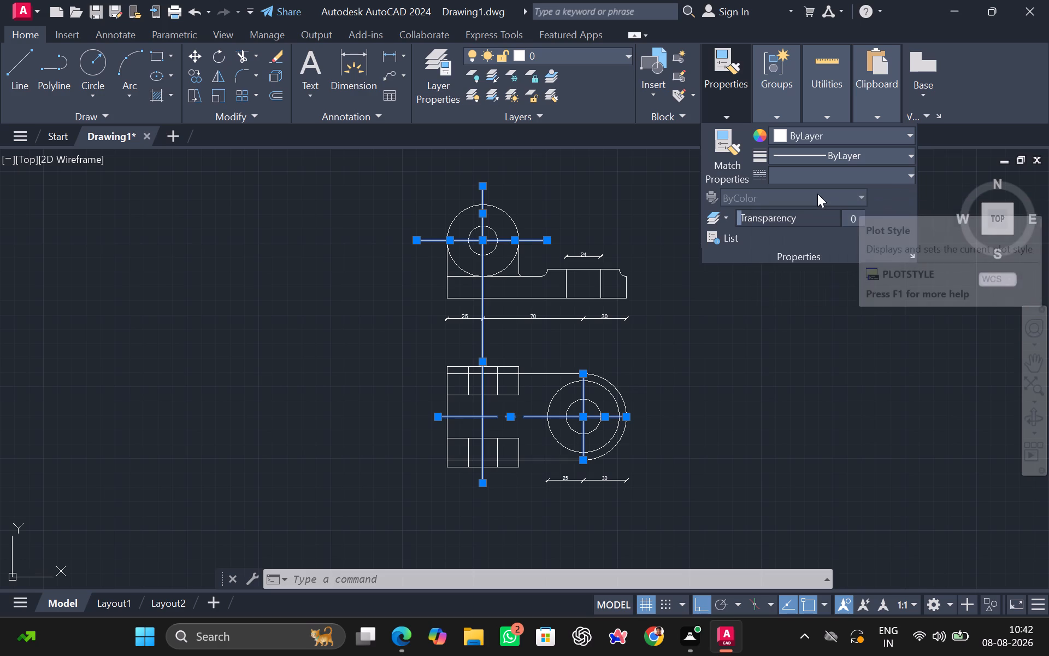
{"action": "left_click", "coordinate": [907, 173]}
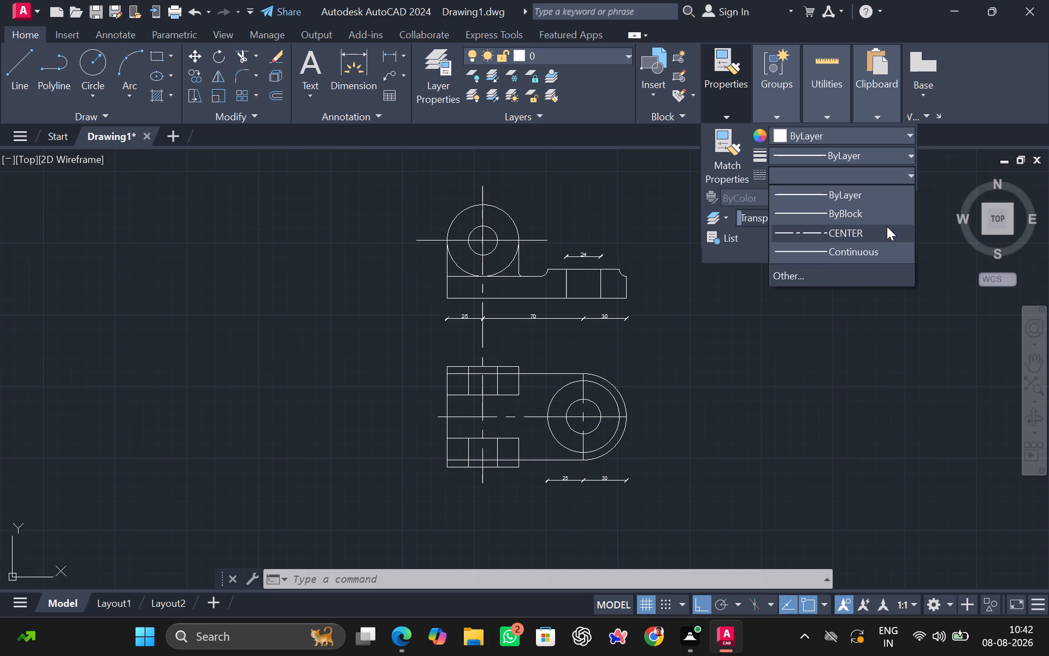
{"action": "left_click", "coordinate": [887, 229]}
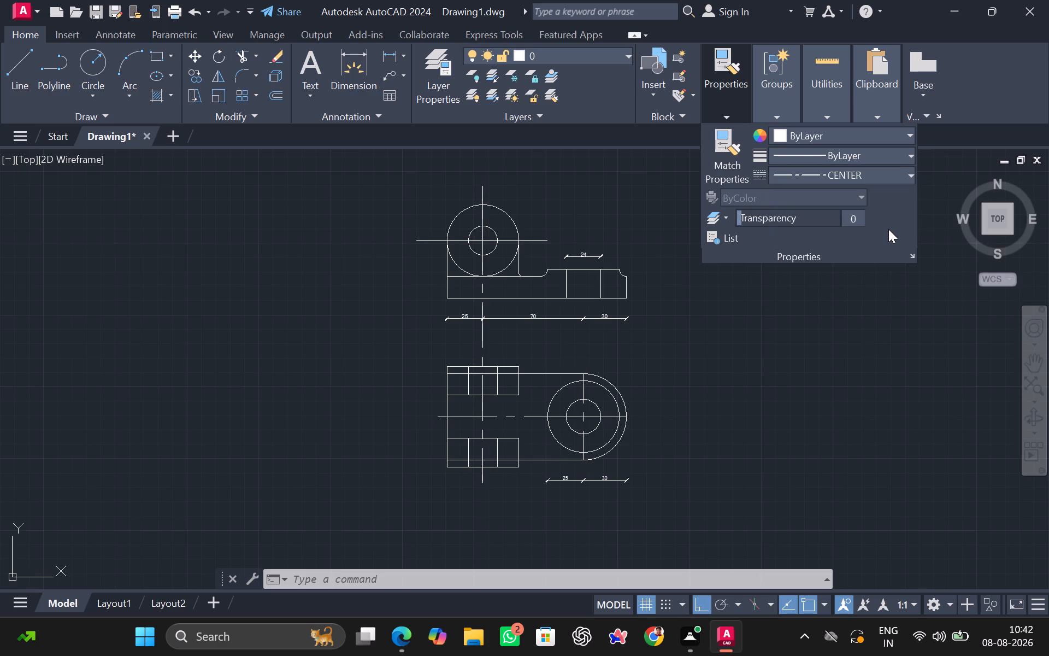
{"action": "left_click", "coordinate": [817, 306]}
{"action": "key", "text": "space"}
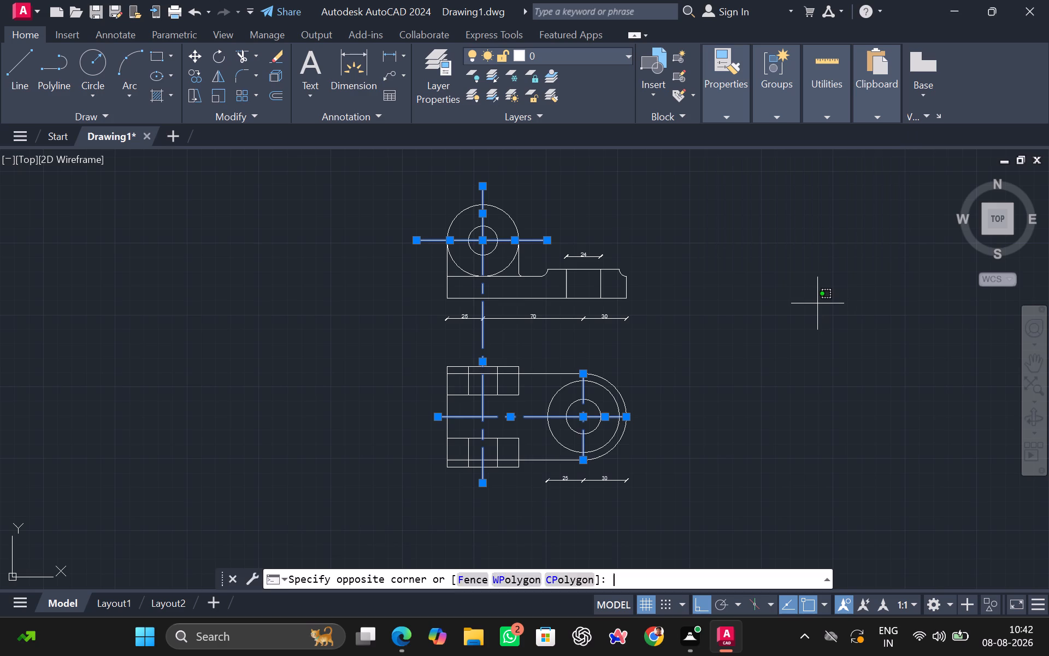
{"action": "key", "text": "Escape"}
{"action": "left_click", "coordinate": [733, 343]}
{"action": "left_click", "coordinate": [733, 344]}
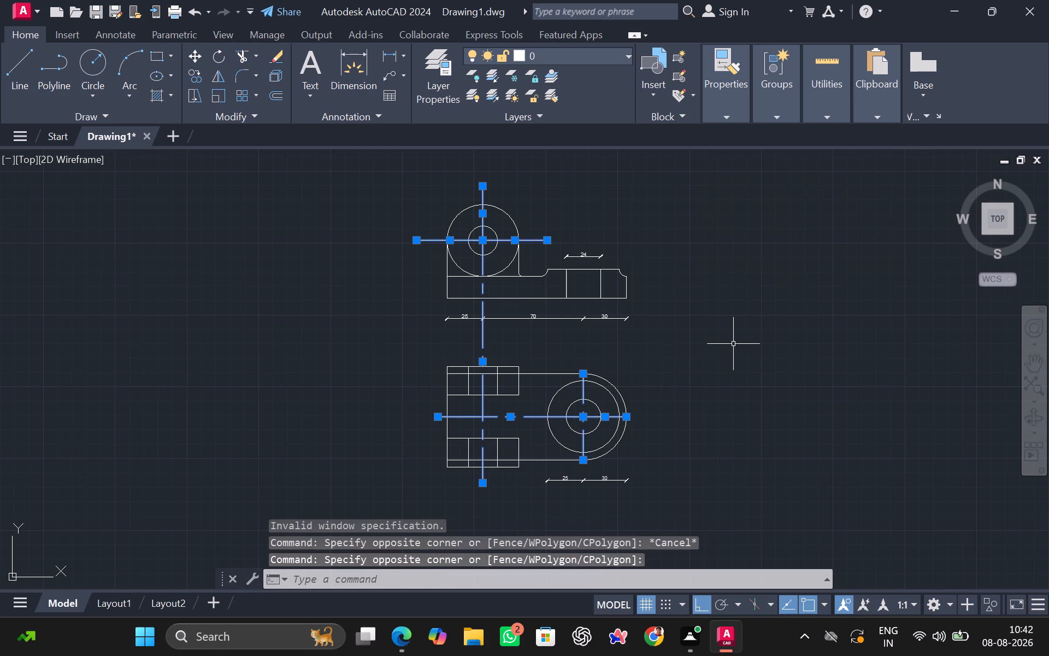
{"action": "key", "text": "Escape"}
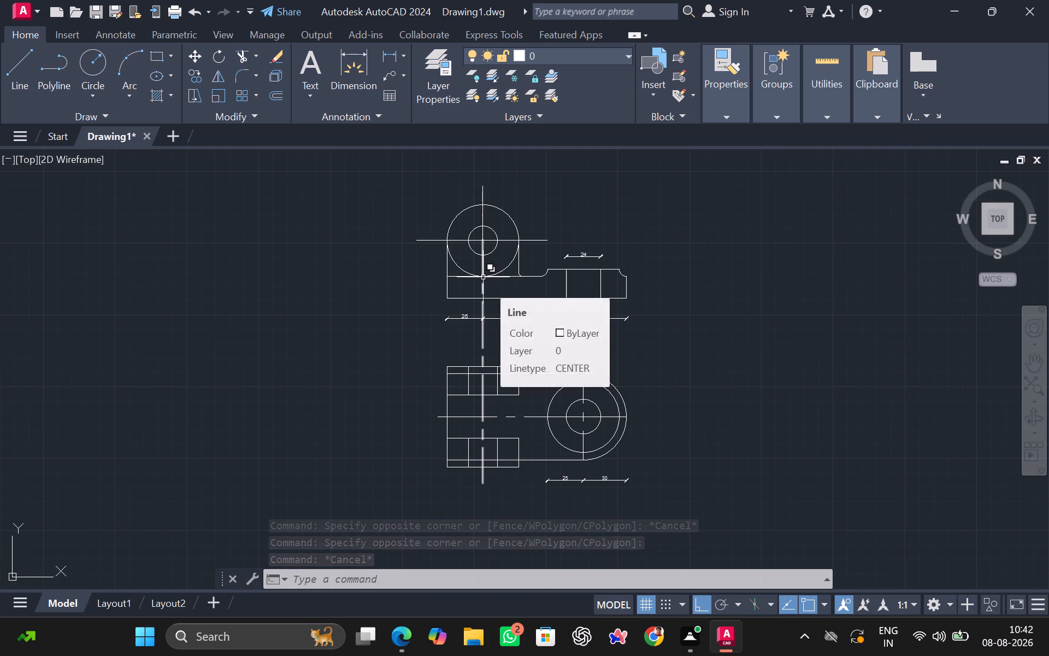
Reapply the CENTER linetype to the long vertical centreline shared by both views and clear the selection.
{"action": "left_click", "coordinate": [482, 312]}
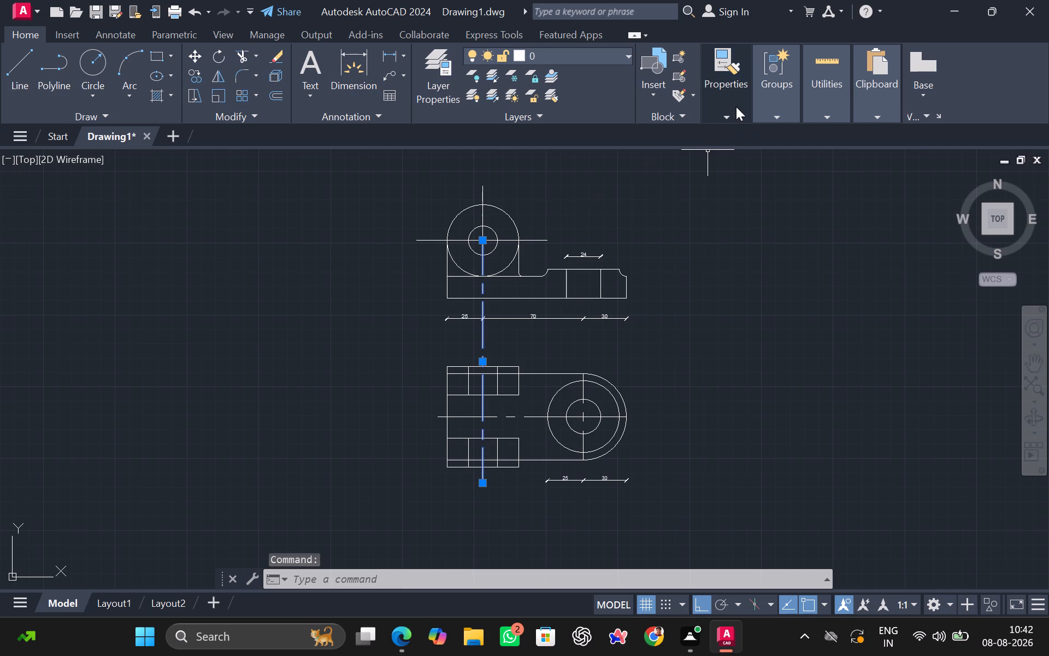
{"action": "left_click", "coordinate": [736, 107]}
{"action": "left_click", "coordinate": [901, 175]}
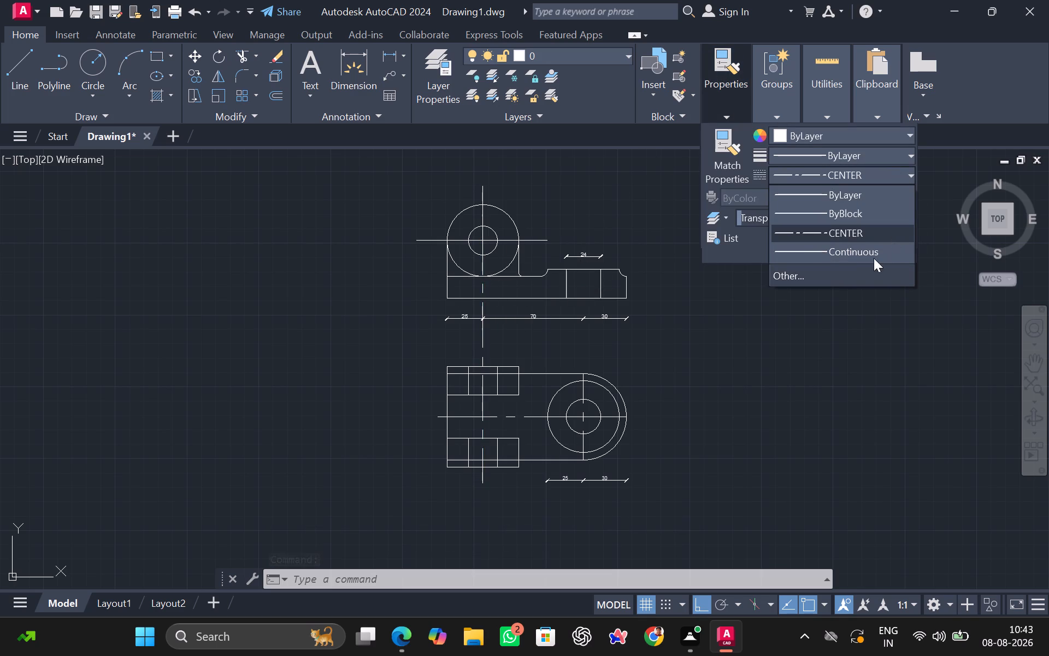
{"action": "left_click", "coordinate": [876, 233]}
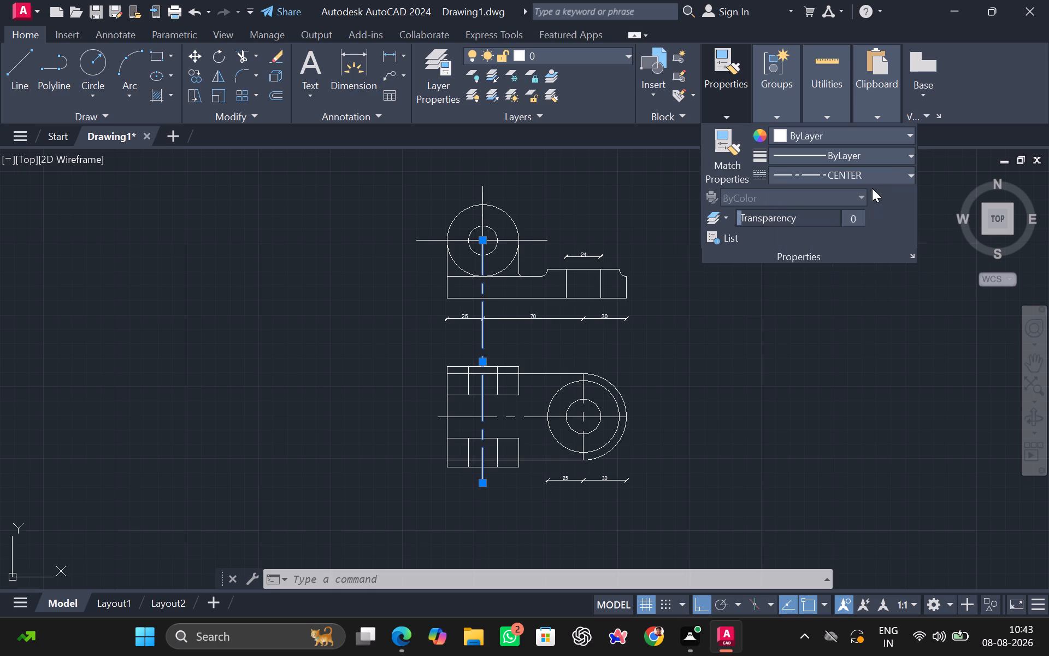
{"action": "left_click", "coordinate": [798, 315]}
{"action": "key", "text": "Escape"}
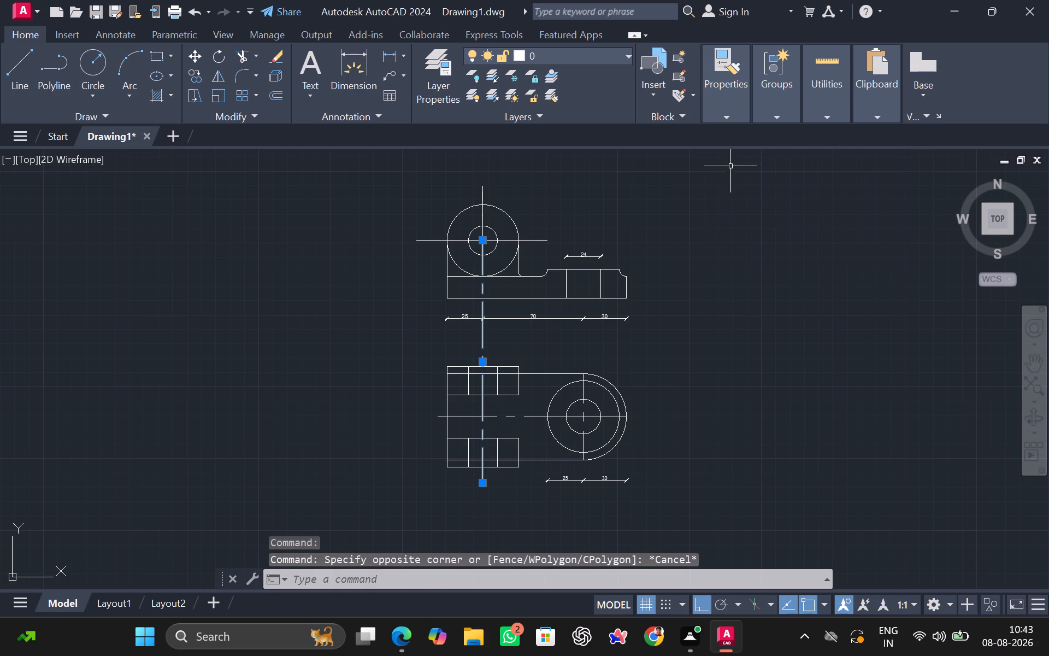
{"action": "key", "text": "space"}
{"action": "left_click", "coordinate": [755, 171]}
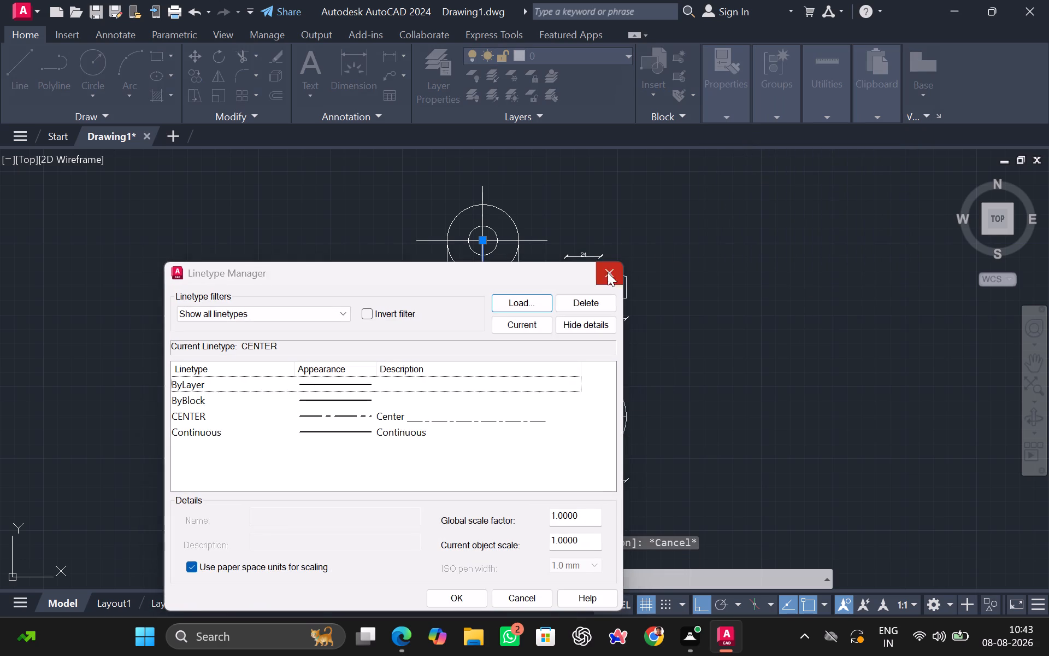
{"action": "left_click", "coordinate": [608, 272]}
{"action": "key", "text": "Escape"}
Set the global linetype scale factor to 0.5 in the Linetype Manager, with the CENTER linetype selected.
{"action": "left_click", "coordinate": [728, 114]}
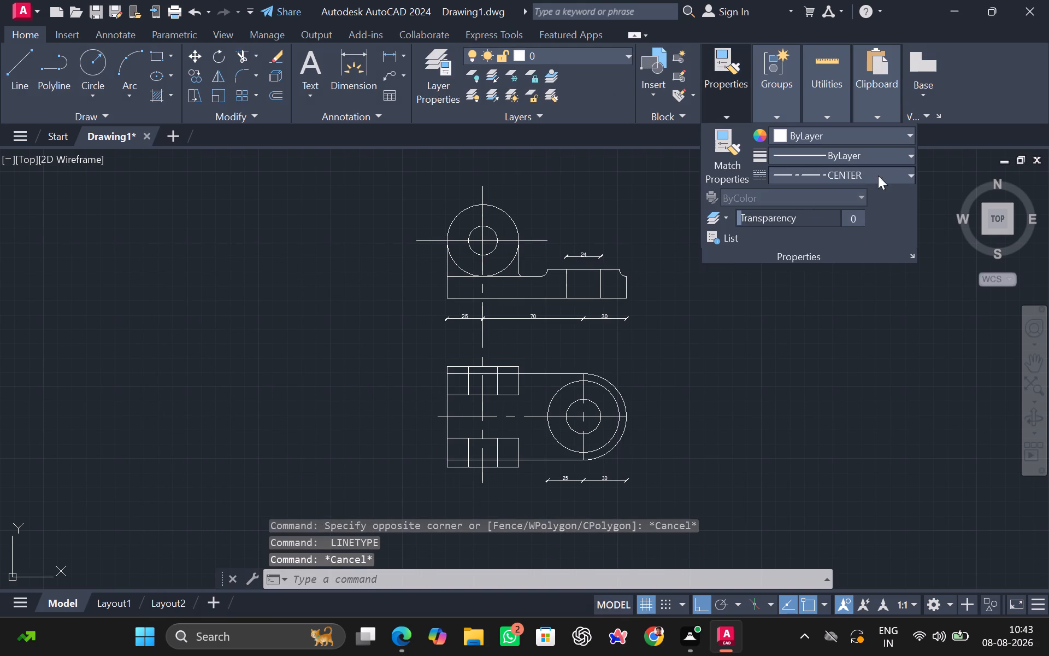
{"action": "left_click", "coordinate": [902, 174]}
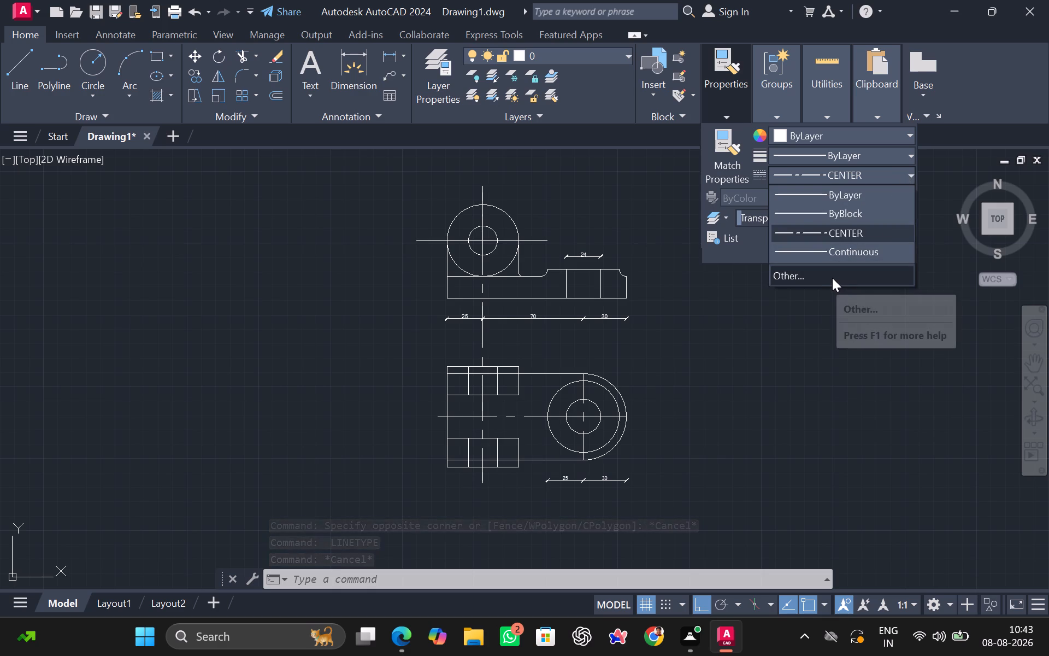
{"action": "left_click", "coordinate": [832, 278]}
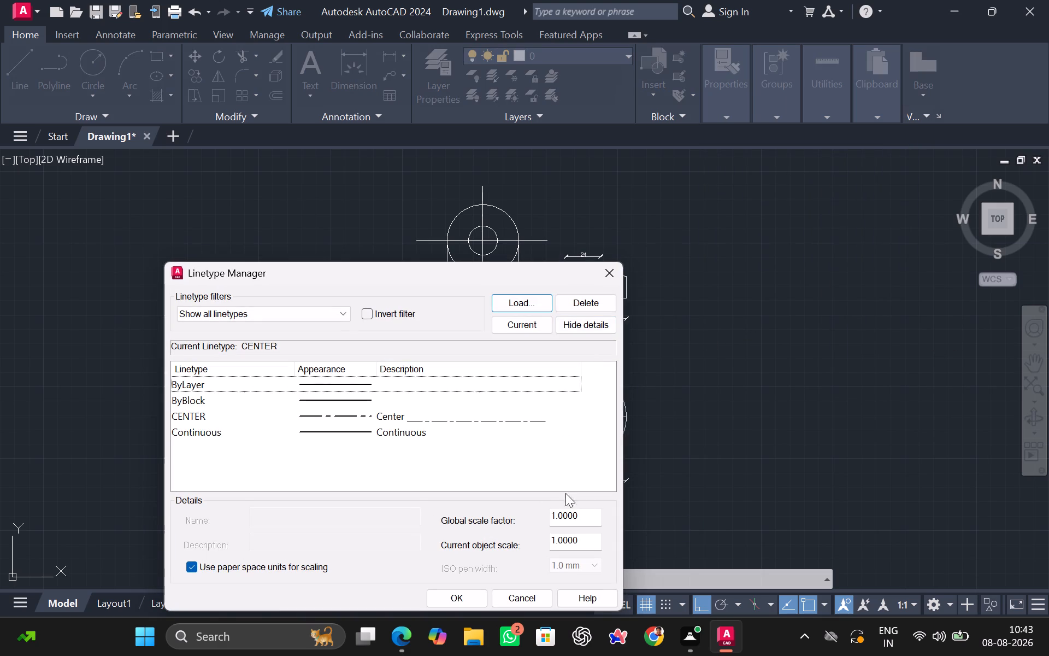
{"action": "left_click", "coordinate": [530, 415]}
{"action": "left_click", "coordinate": [592, 515]}
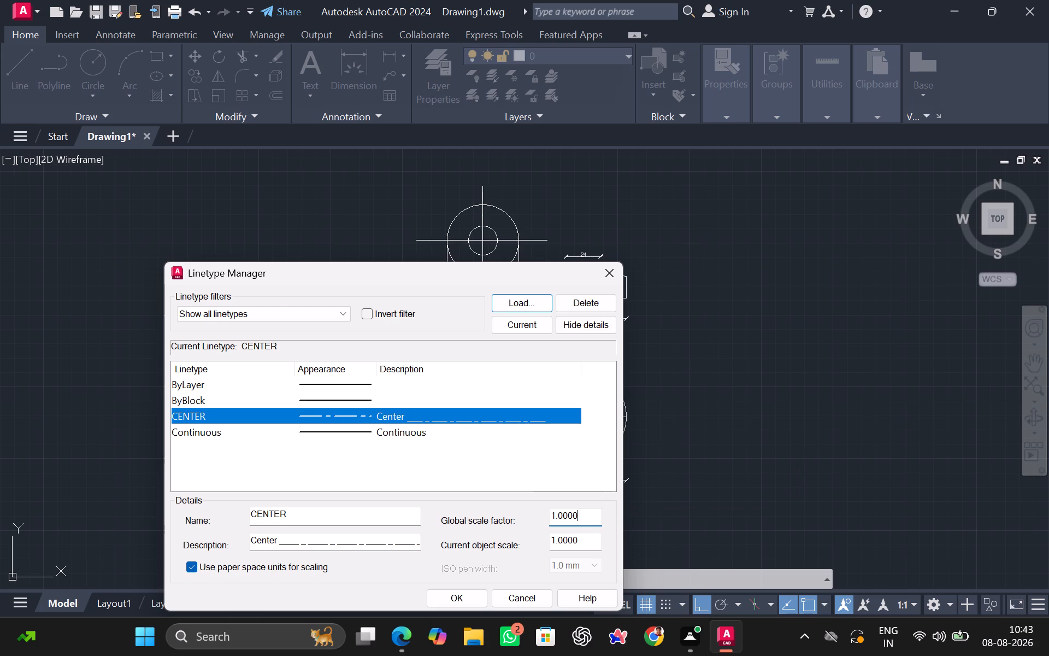
{"action": "key", "text": "BackSpace"}
{"action": "key", "text": "BackSpace"}
{"action": "key", "text": "BackSpace"}
{"action": "key", "text": "BackSpace"}
{"action": "key", "text": "BackSpace"}
{"action": "key", "text": "BackSpace"}
{"action": "key", "text": "BackSpace"}
{"action": "key", "text": "BackSpace"}
{"action": "key", "text": "BackSpace"}
{"action": "key", "text": "BackSpace"}
{"action": "key", "text": "BackSpace"}
{"action": "key", "text": "BackSpace"}
{"action": "key", "text": "BackSpace"}
{"action": "type", "text": "0."}
{"action": "key", "text": "5"}
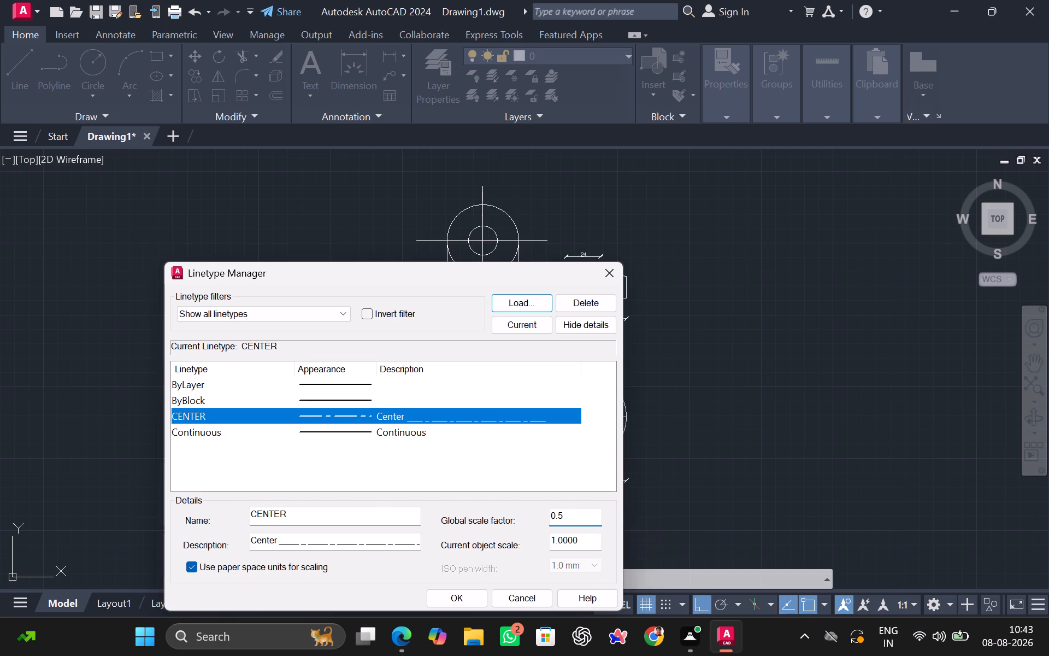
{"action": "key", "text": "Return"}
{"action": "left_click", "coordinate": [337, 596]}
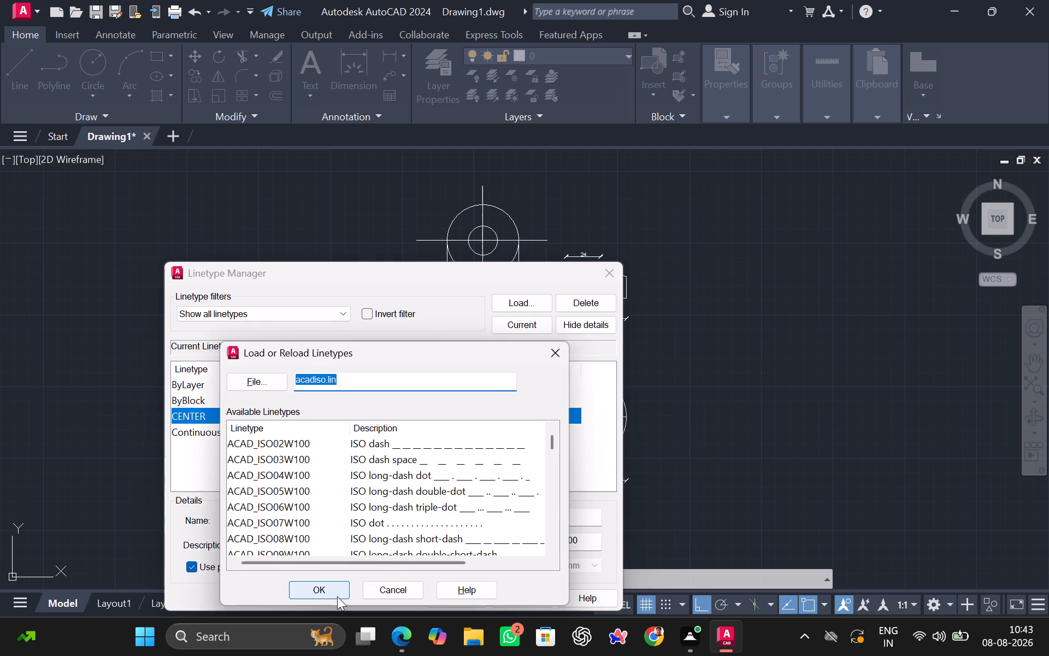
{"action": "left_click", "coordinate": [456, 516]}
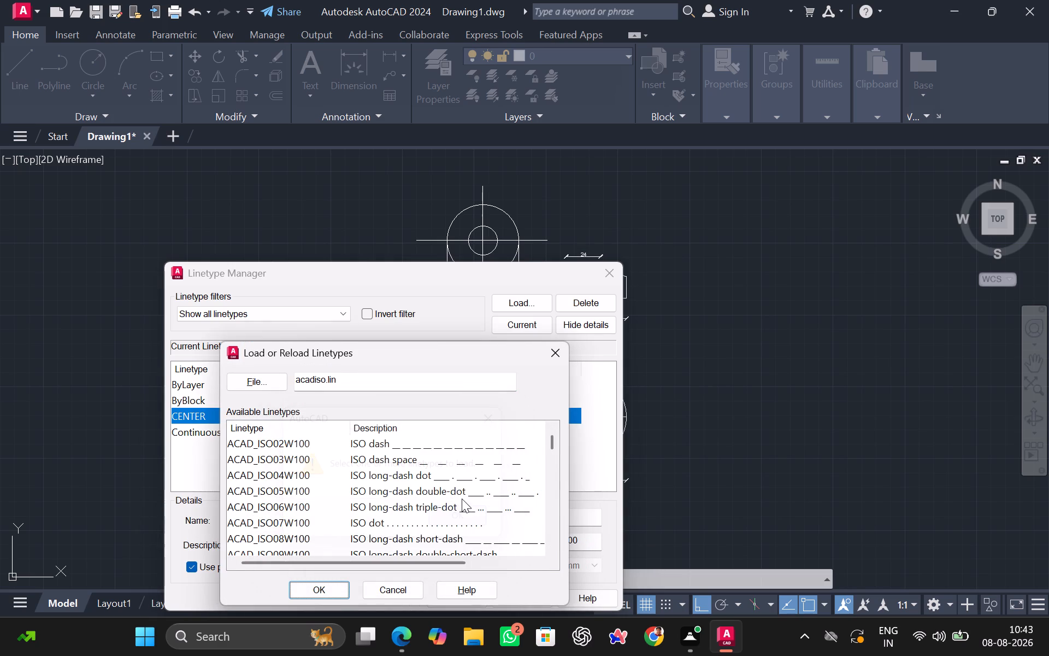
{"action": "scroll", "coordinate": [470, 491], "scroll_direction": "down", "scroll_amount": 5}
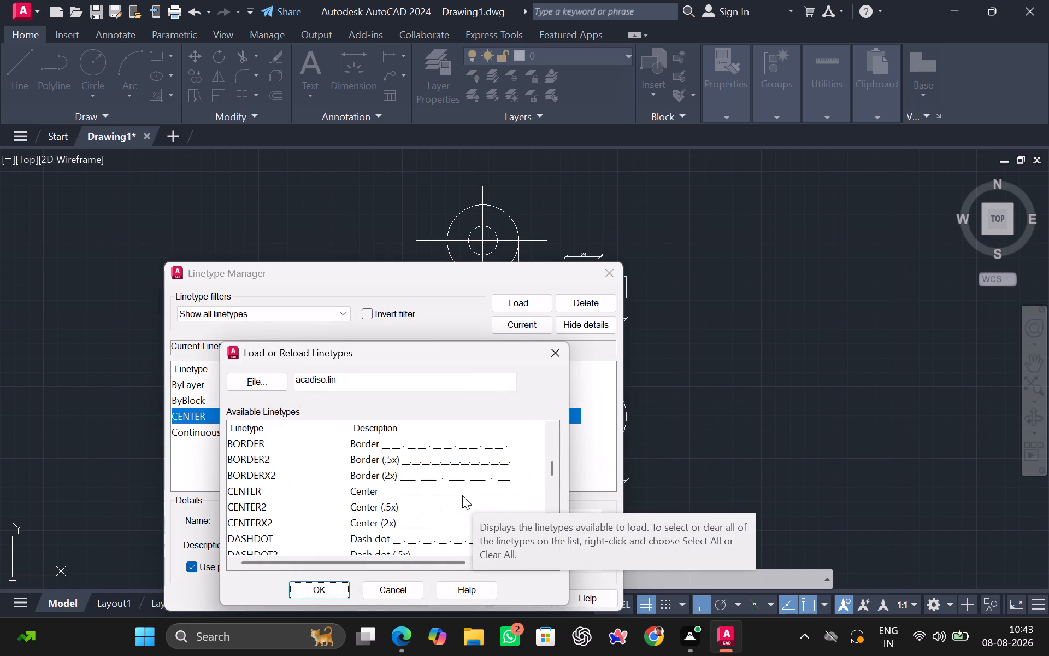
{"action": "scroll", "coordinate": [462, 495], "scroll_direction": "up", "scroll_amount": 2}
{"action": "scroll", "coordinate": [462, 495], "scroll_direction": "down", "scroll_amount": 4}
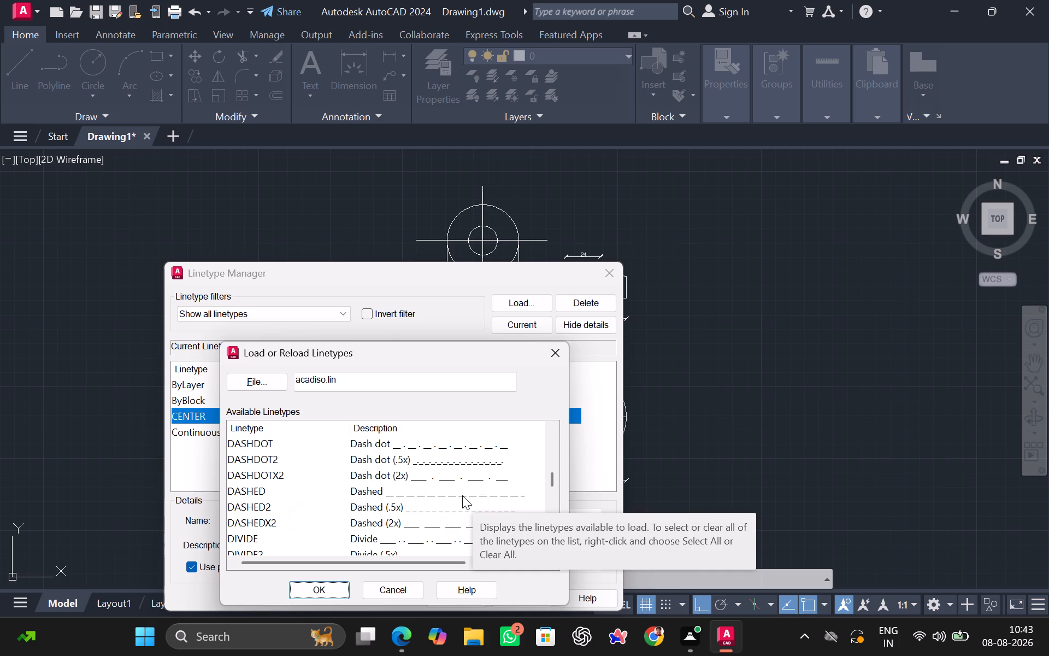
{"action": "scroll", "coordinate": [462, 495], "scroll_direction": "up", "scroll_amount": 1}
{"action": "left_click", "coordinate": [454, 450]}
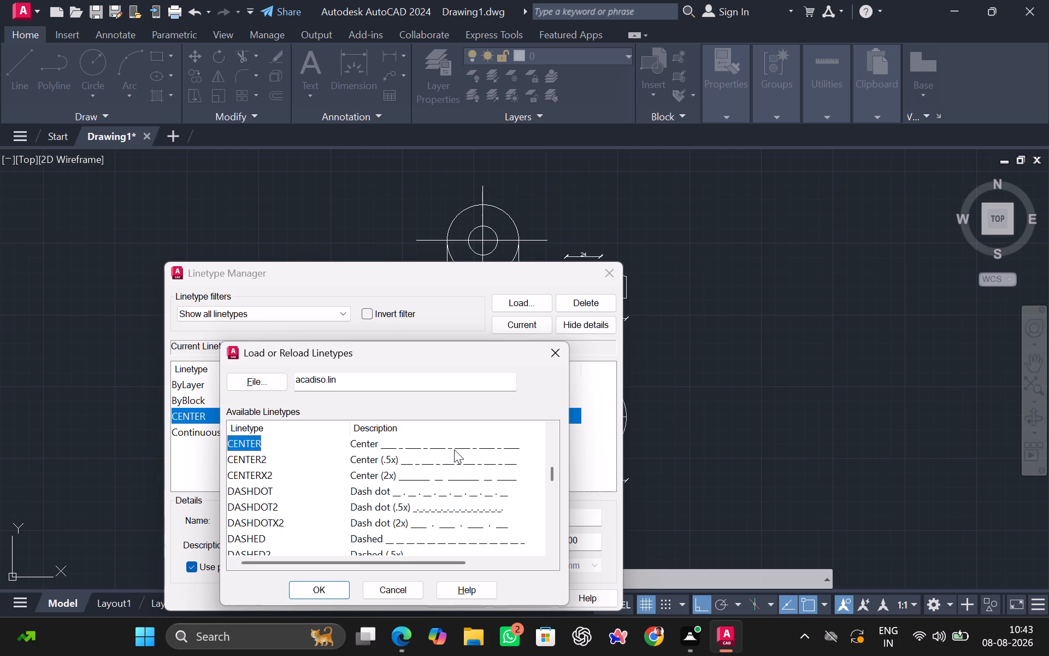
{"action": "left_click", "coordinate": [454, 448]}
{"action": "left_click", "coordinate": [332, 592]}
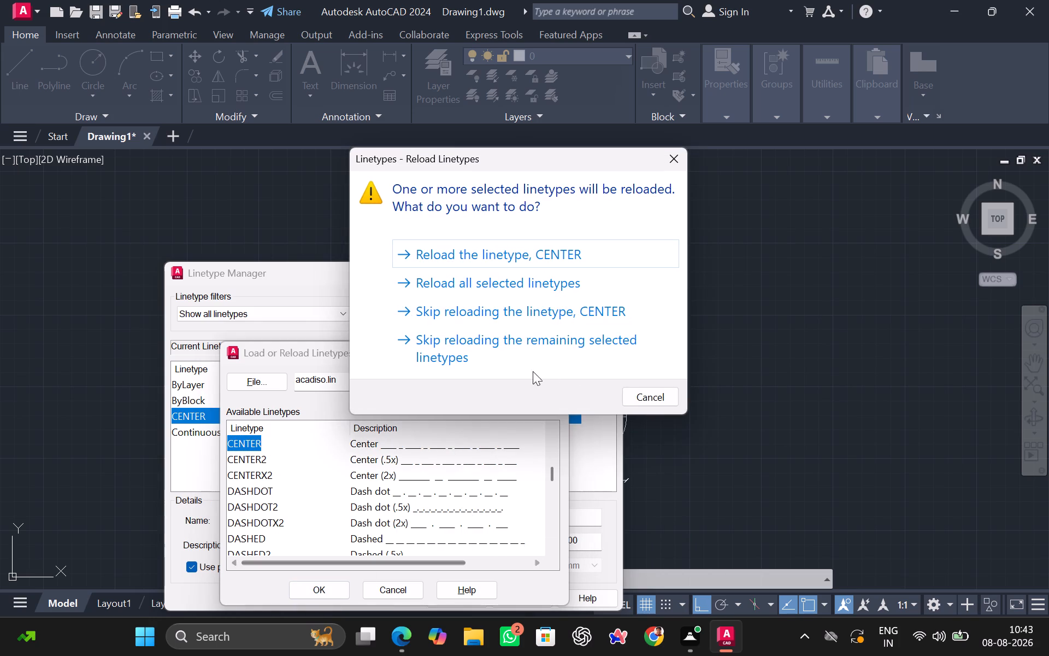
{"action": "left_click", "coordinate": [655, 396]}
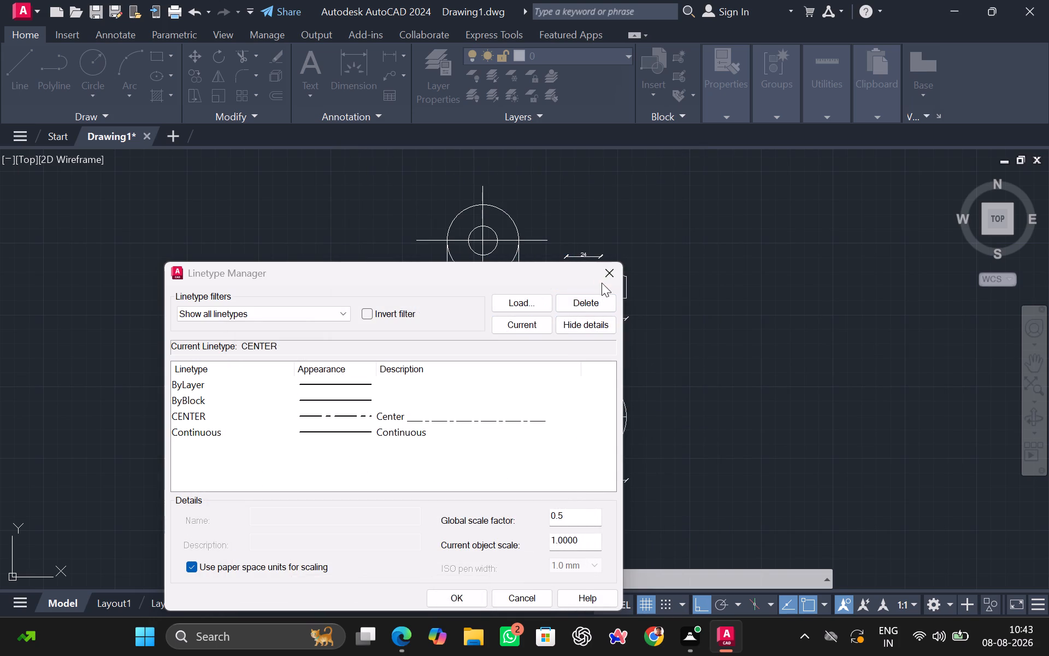
Apply the Linetype Manager settings to the drawing.
{"action": "left_click", "coordinate": [451, 600]}
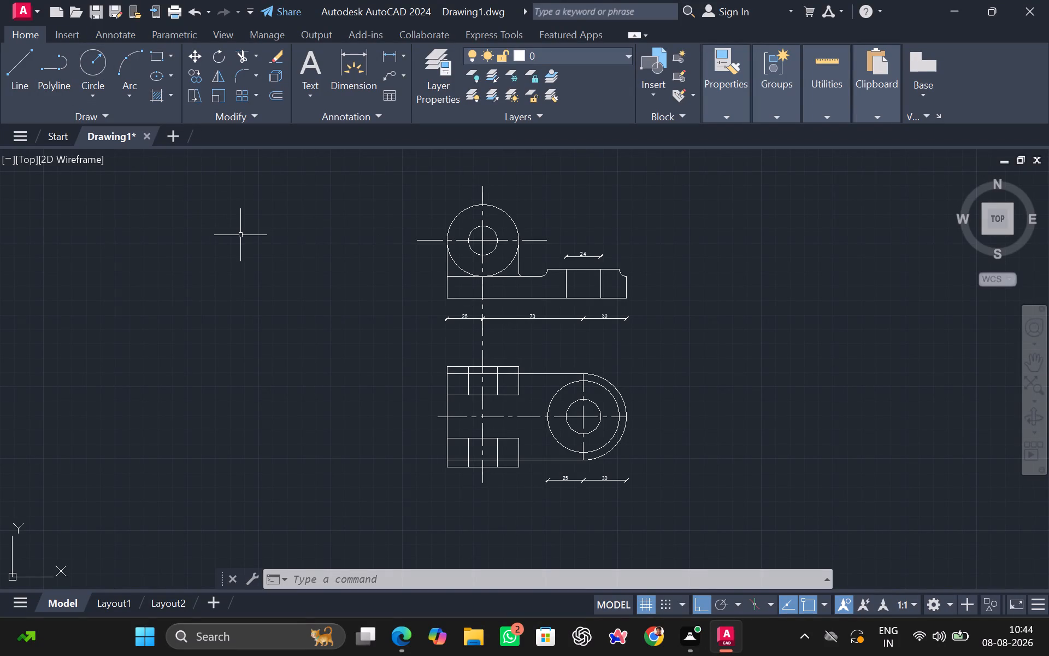
Hatch the side view's base plate and boss with the ANSI31 pattern on both sides of the 24 mm bore, leaving the bore empty.
{"action": "key", "text": "h"}
{"action": "key", "text": "Return"}
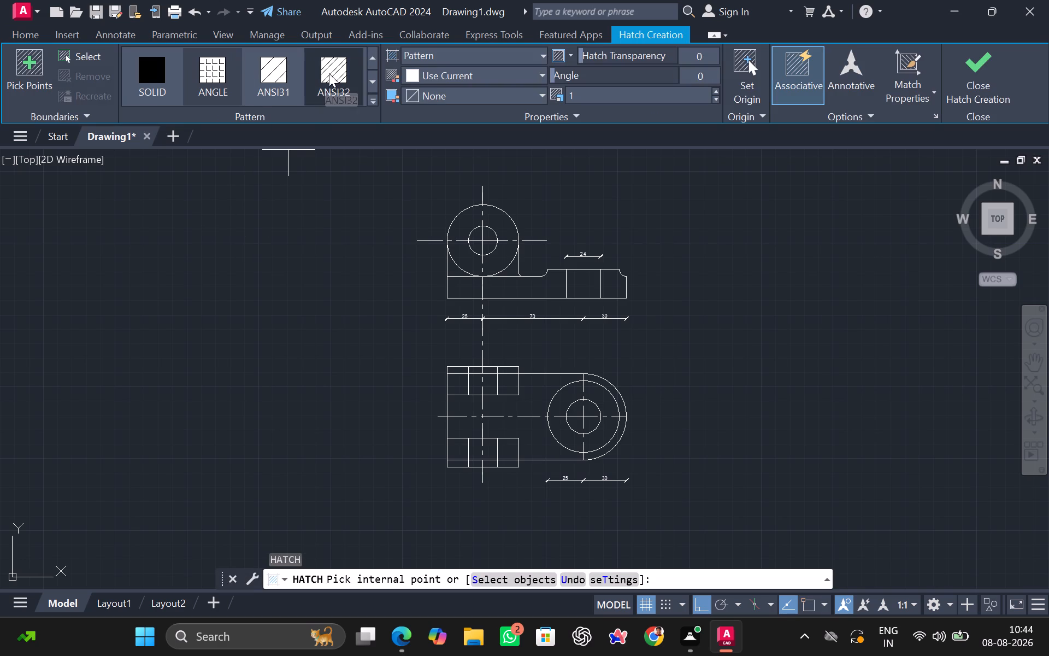
{"action": "left_click", "coordinate": [367, 101]}
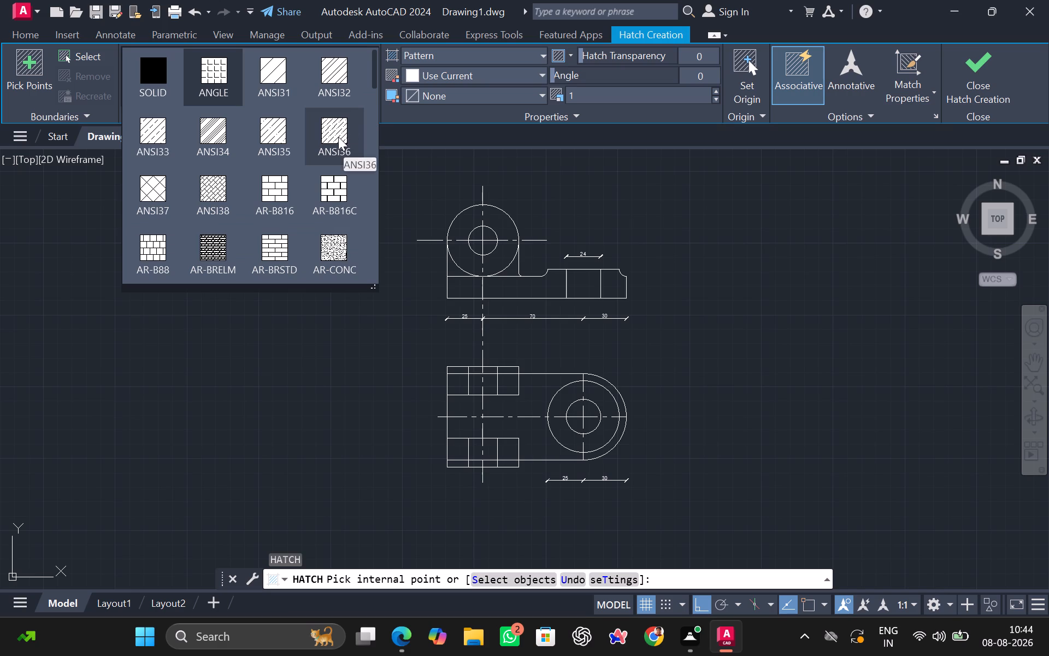
{"action": "left_click", "coordinate": [273, 72]}
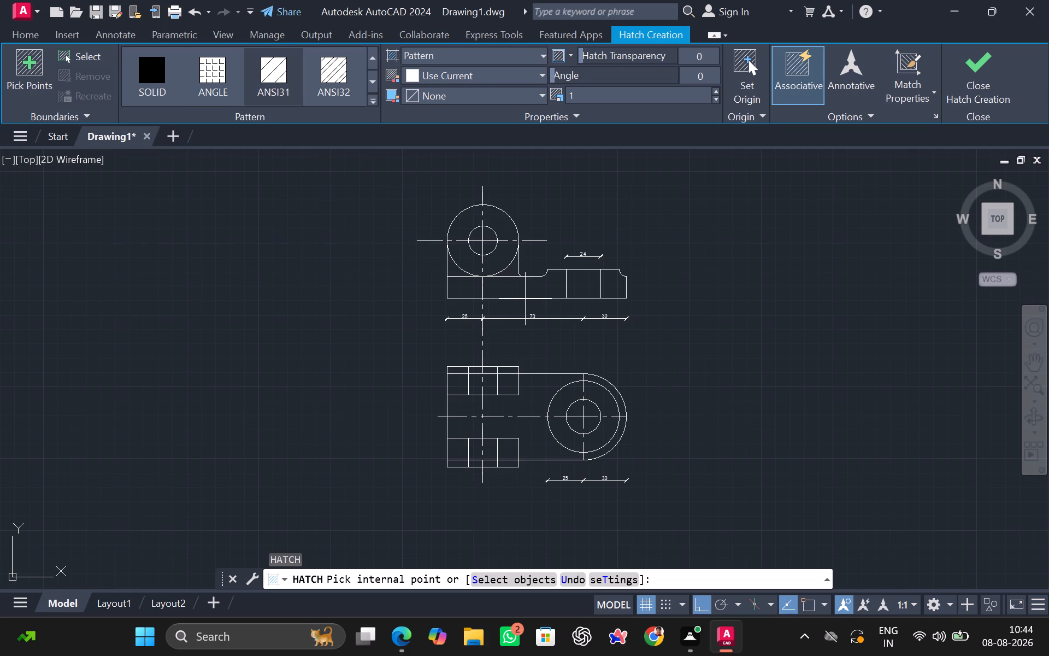
{"action": "left_click", "coordinate": [526, 291]}
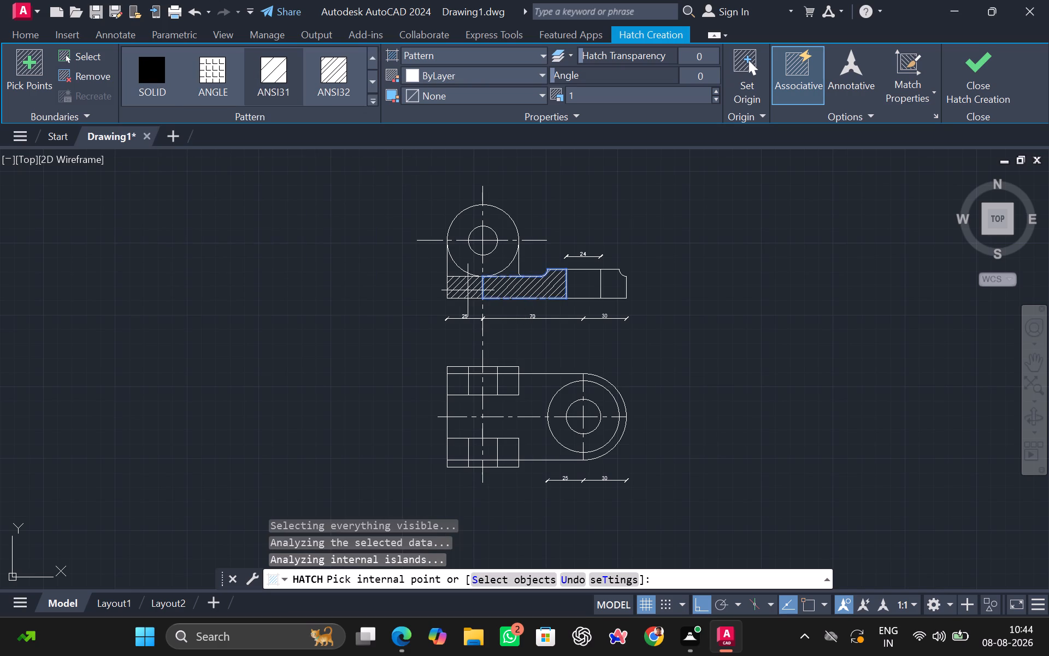
{"action": "left_click", "coordinate": [468, 290]}
{"action": "left_click", "coordinate": [614, 286]}
{"action": "key", "text": "space"}
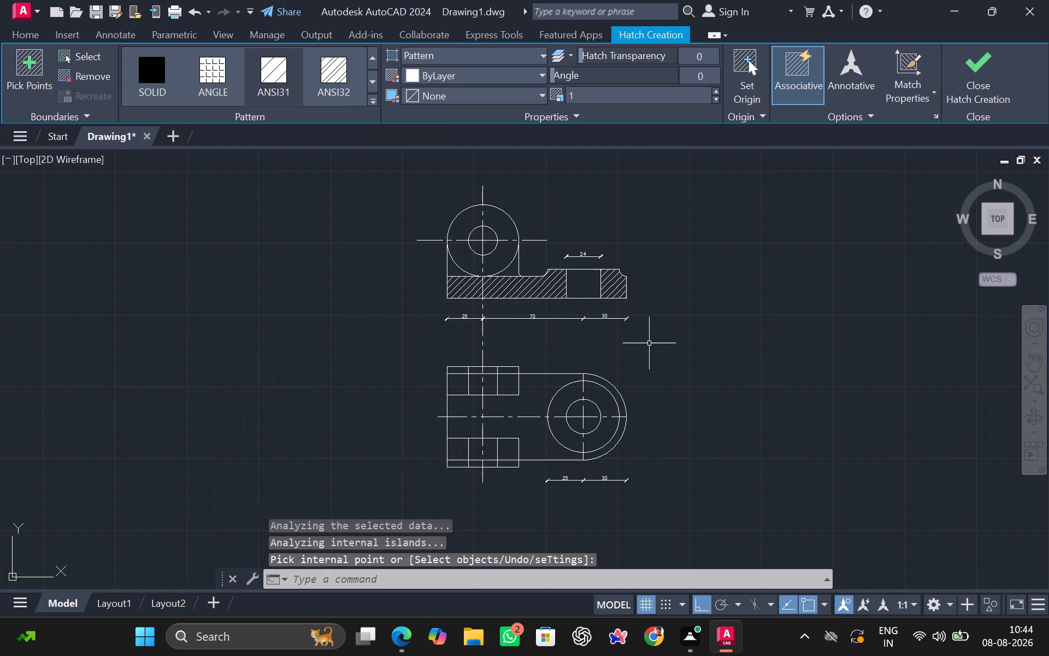
Set the ISO-25 dimension style's text height to 4 and make it the current style.
{"action": "scroll", "coordinate": [499, 282], "scroll_direction": "up", "scroll_amount": 3}
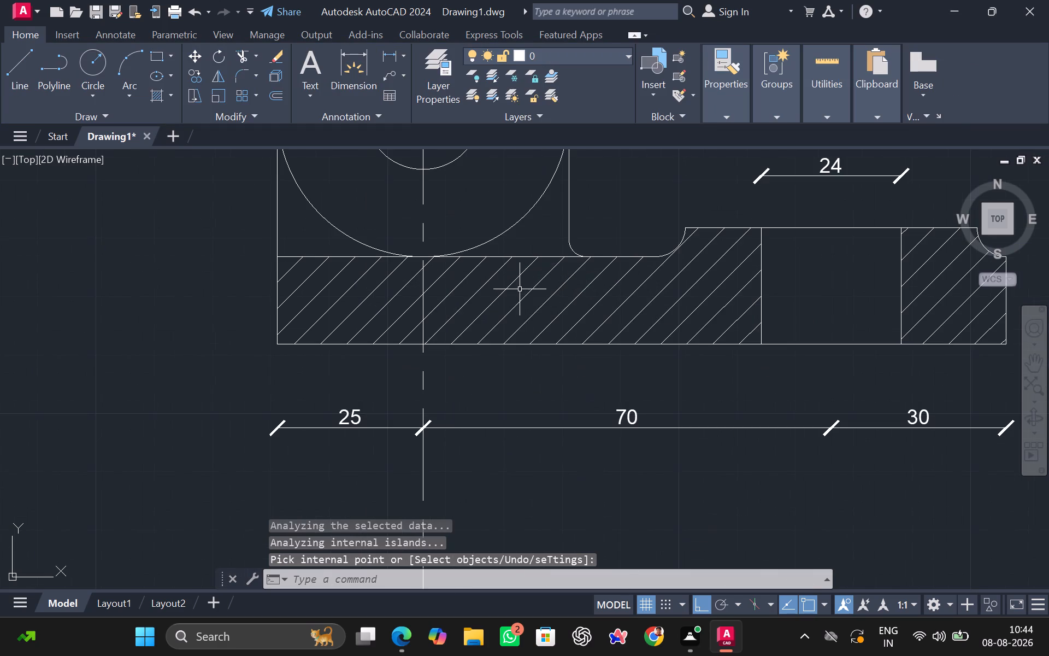
{"action": "scroll", "coordinate": [573, 364], "scroll_direction": "down", "scroll_amount": 1}
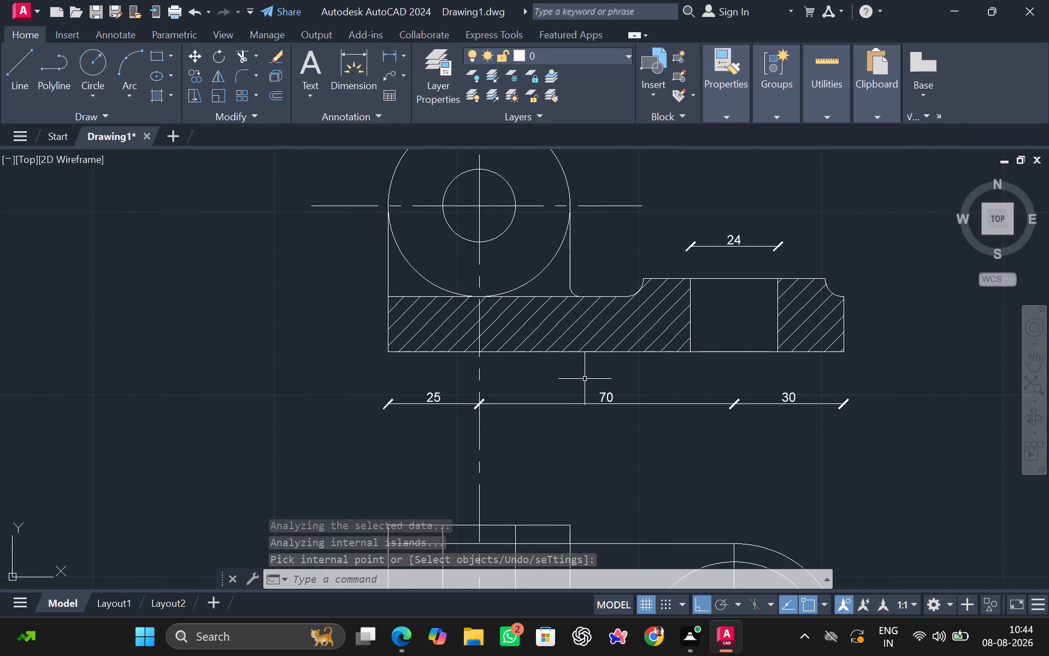
{"action": "scroll", "coordinate": [756, 407], "scroll_direction": "down", "scroll_amount": 1}
{"action": "middle_click_drag", "start_coordinate": [769, 430], "coordinate": [645, 394]}
{"action": "scroll", "coordinate": [591, 407], "scroll_direction": "down", "scroll_amount": 1}
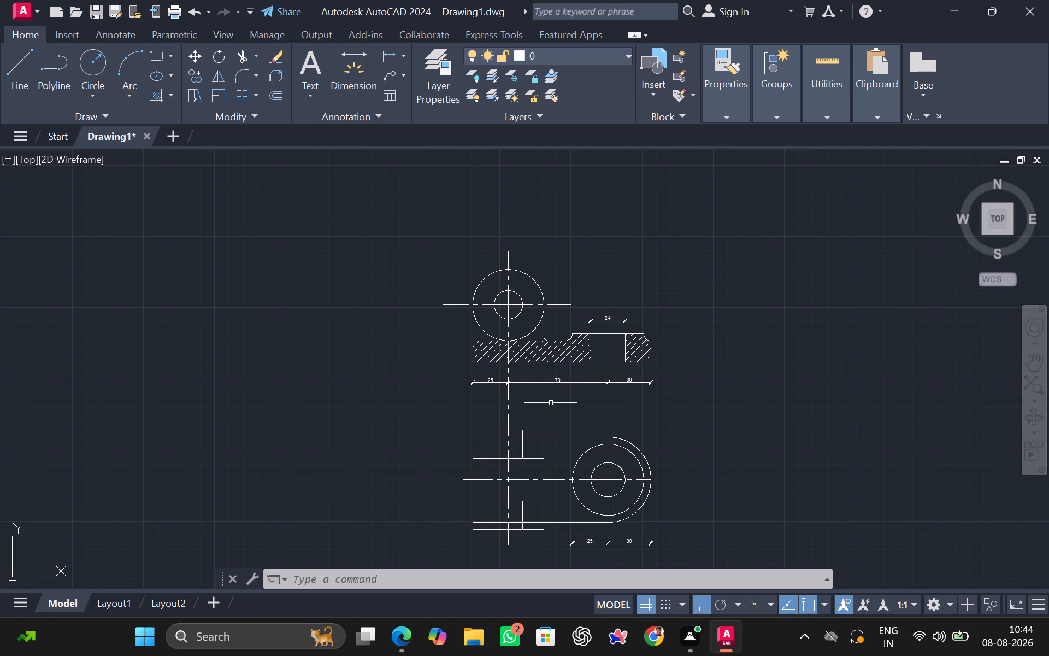
{"action": "key", "text": "d"}
{"action": "key", "text": "Return"}
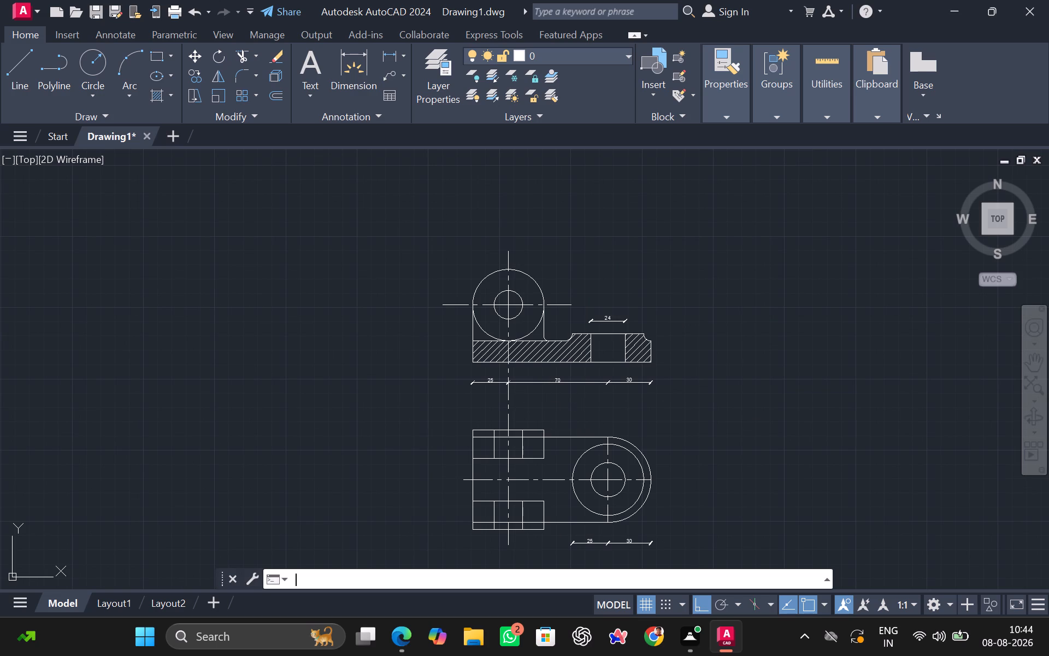
{"action": "left_click", "coordinate": [699, 283]}
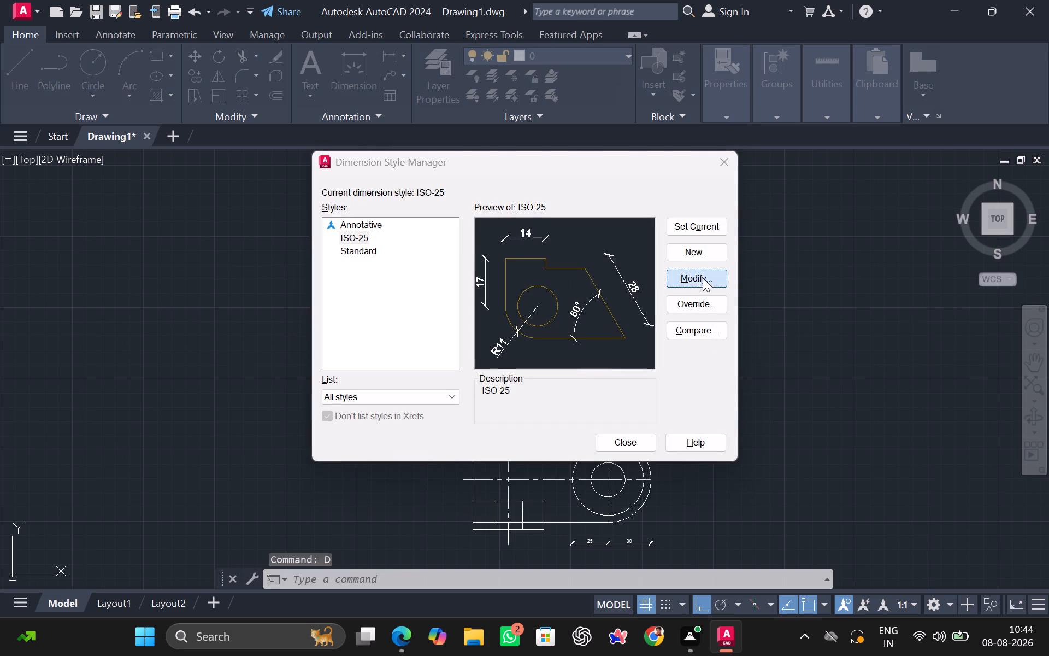
{"action": "left_click", "coordinate": [234, 206]}
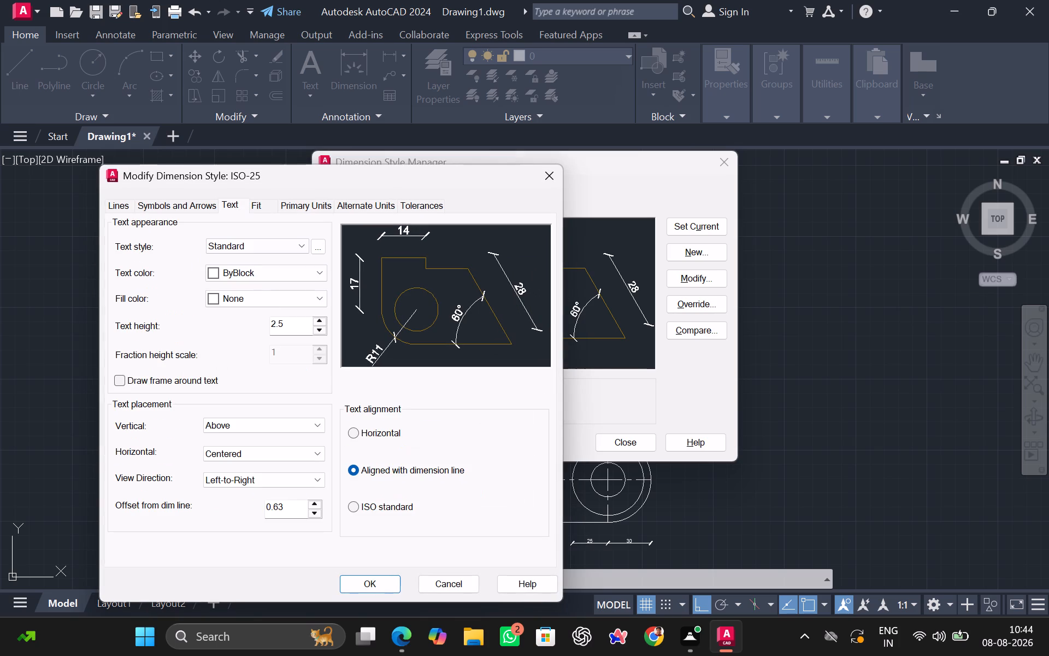
{"action": "left_click", "coordinate": [287, 321]}
{"action": "key", "text": "BackSpace"}
{"action": "key", "text": "BackSpace"}
{"action": "key", "text": "BackSpace"}
{"action": "key", "text": "4"}
{"action": "key", "text": "Return"}
{"action": "left_click", "coordinate": [382, 587]}
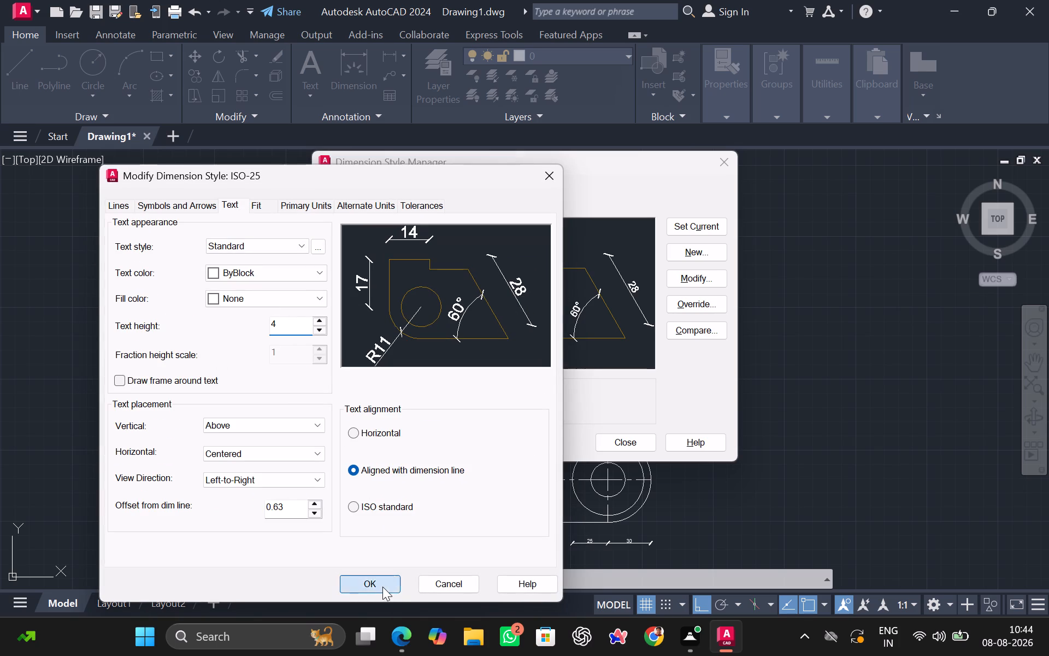
{"action": "left_click", "coordinate": [713, 226]}
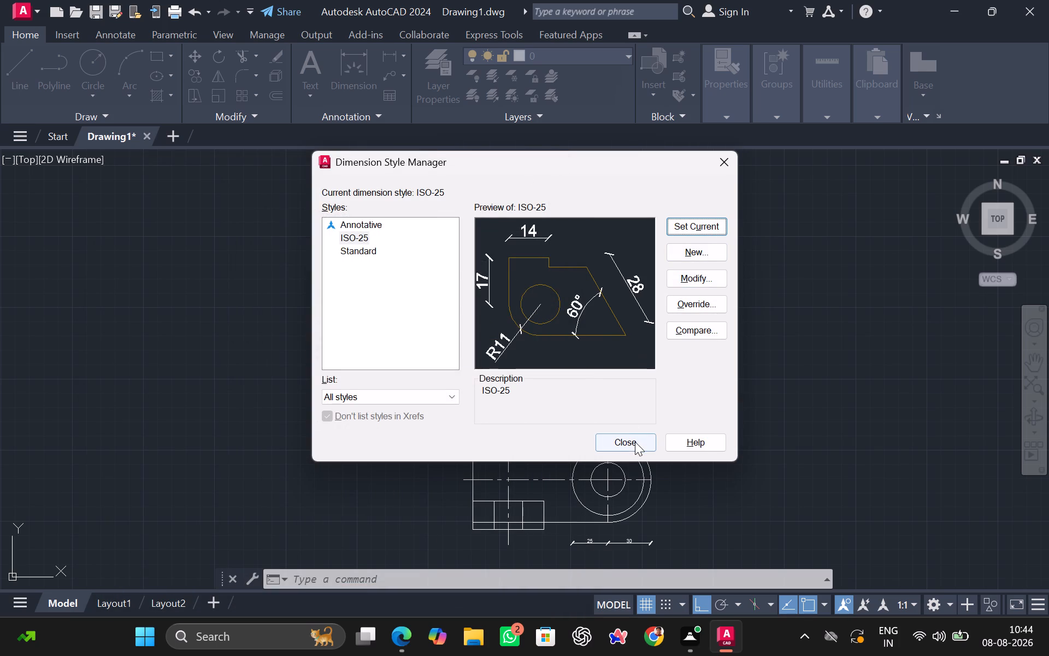
{"action": "left_click", "coordinate": [635, 442]}
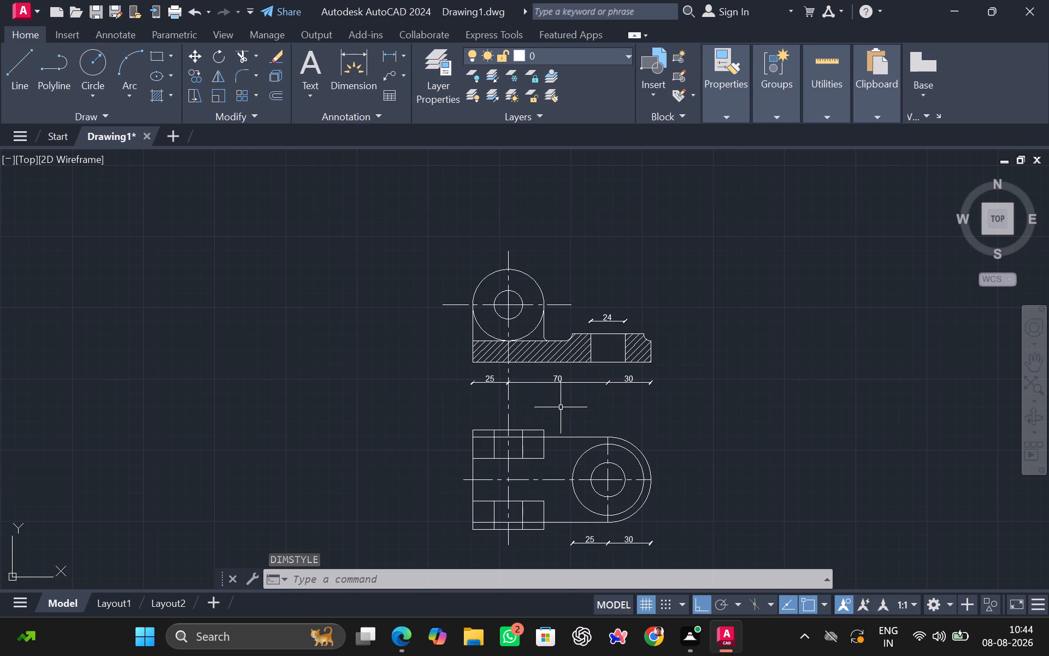
{"action": "middle_click_drag", "start_coordinate": [568, 414], "coordinate": [568, 388]}
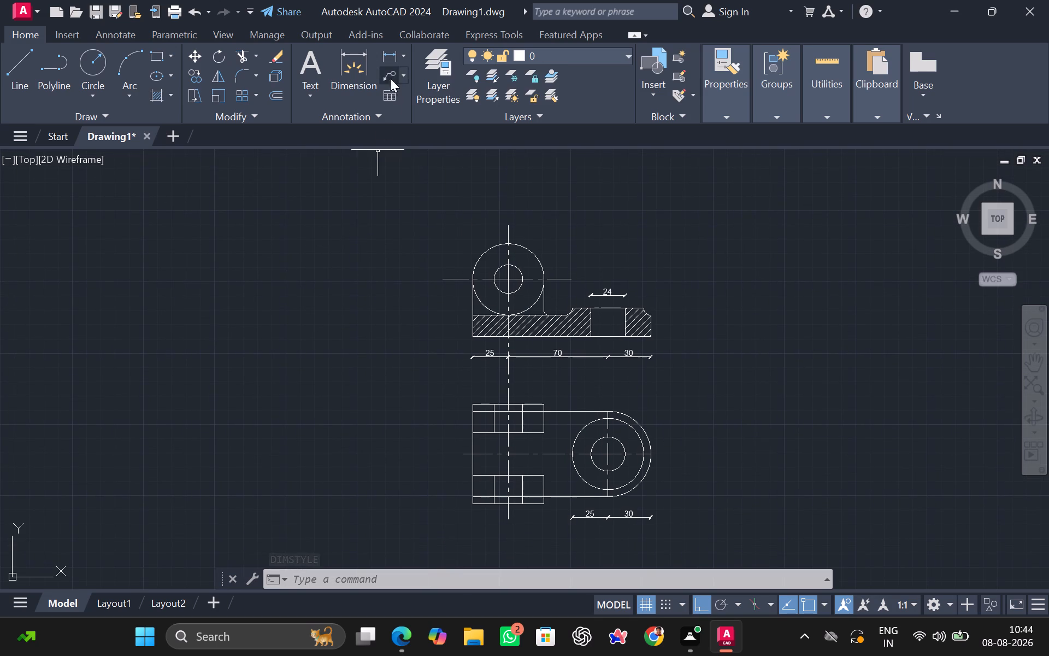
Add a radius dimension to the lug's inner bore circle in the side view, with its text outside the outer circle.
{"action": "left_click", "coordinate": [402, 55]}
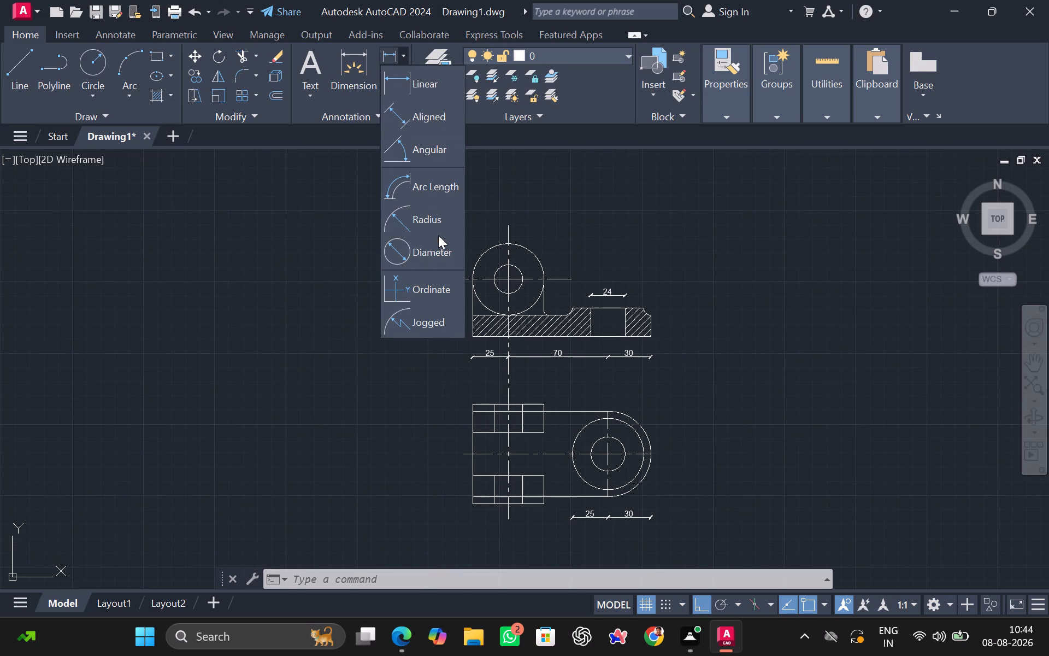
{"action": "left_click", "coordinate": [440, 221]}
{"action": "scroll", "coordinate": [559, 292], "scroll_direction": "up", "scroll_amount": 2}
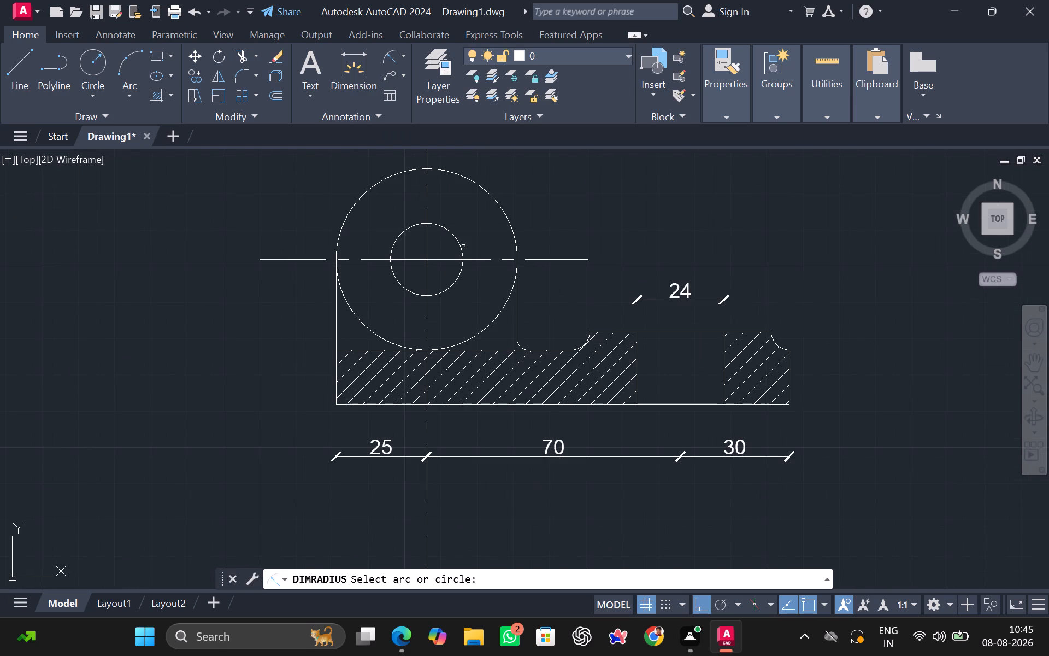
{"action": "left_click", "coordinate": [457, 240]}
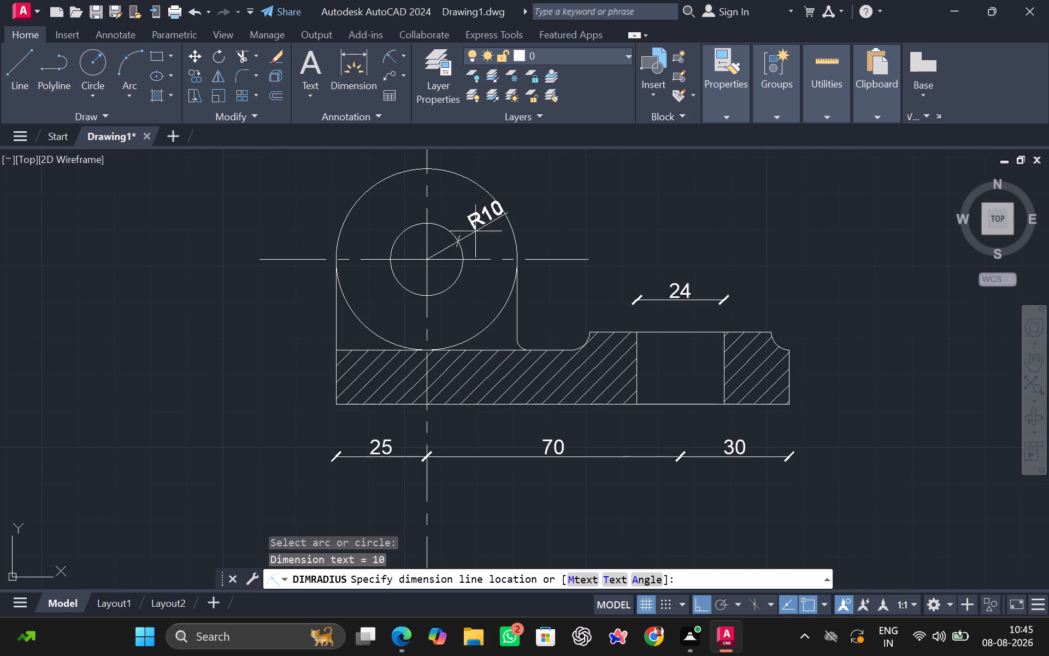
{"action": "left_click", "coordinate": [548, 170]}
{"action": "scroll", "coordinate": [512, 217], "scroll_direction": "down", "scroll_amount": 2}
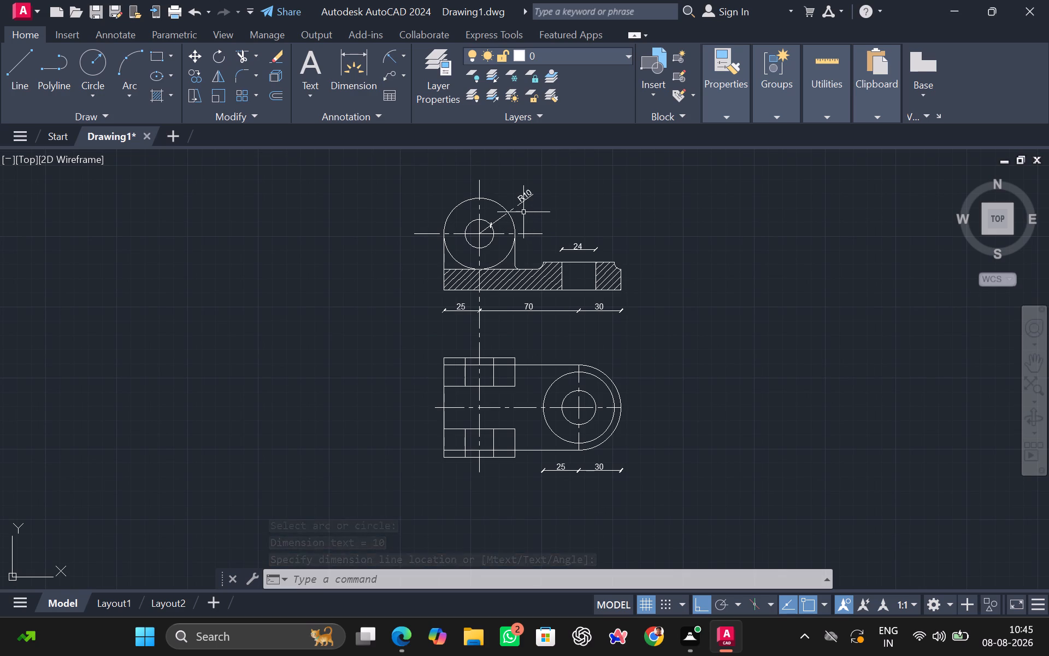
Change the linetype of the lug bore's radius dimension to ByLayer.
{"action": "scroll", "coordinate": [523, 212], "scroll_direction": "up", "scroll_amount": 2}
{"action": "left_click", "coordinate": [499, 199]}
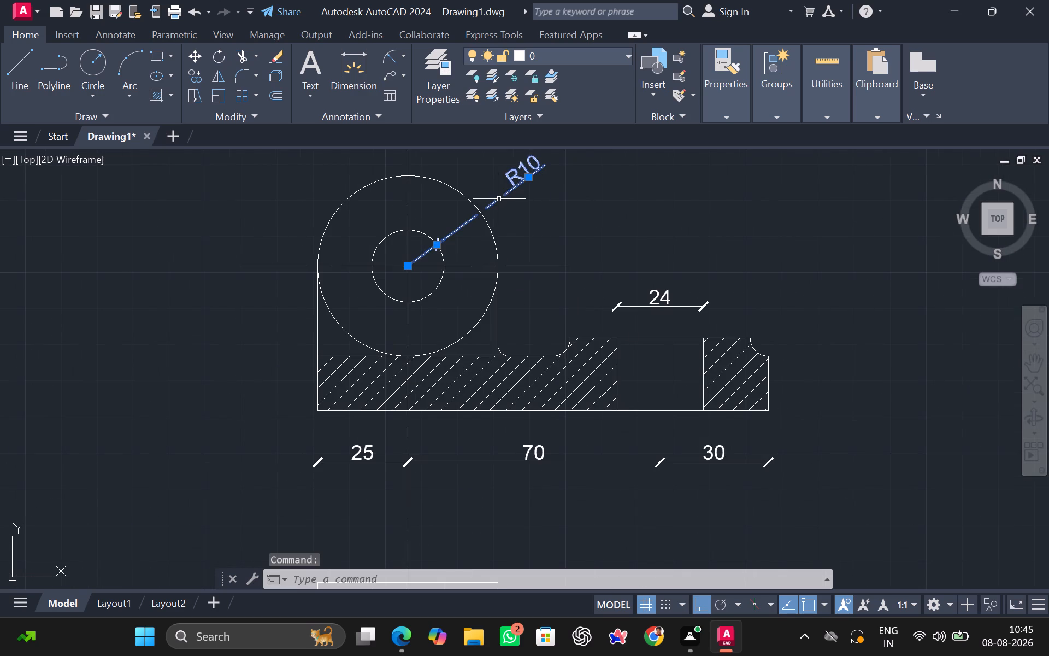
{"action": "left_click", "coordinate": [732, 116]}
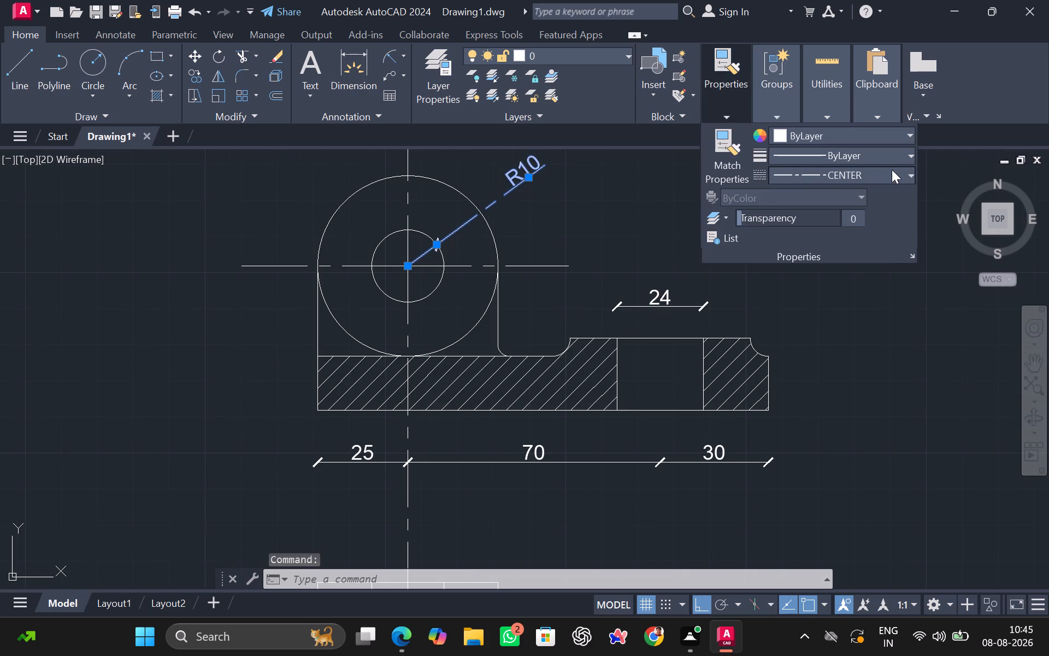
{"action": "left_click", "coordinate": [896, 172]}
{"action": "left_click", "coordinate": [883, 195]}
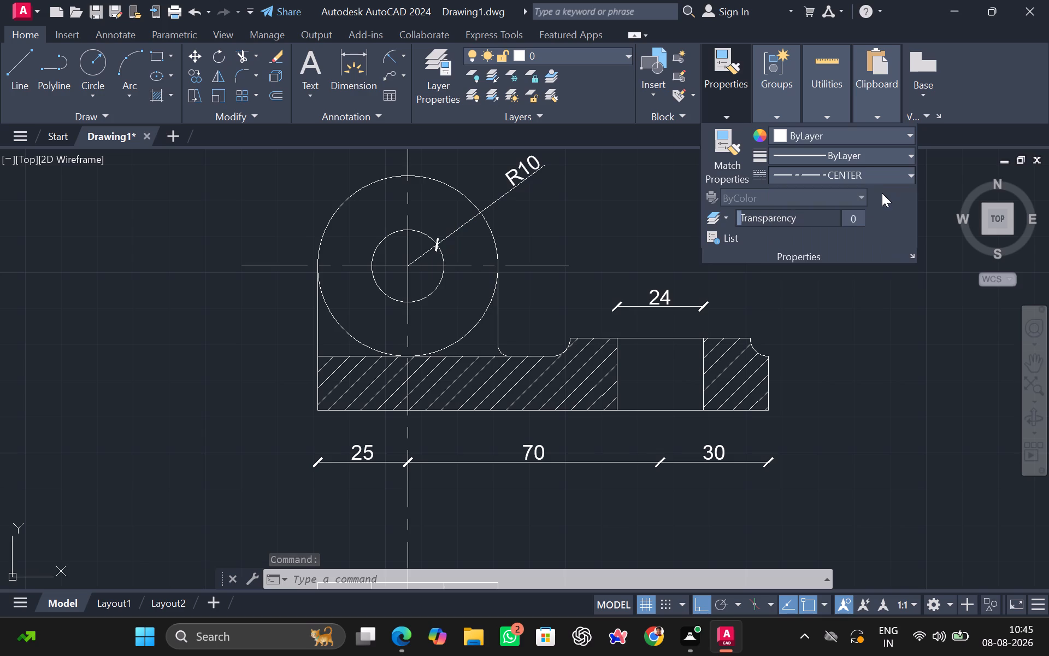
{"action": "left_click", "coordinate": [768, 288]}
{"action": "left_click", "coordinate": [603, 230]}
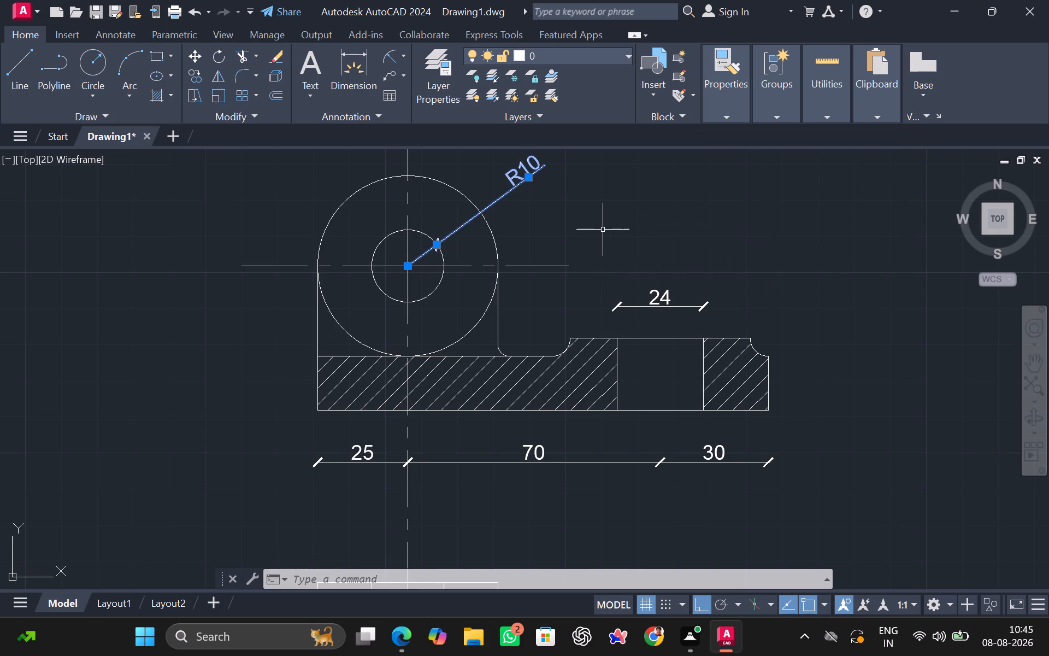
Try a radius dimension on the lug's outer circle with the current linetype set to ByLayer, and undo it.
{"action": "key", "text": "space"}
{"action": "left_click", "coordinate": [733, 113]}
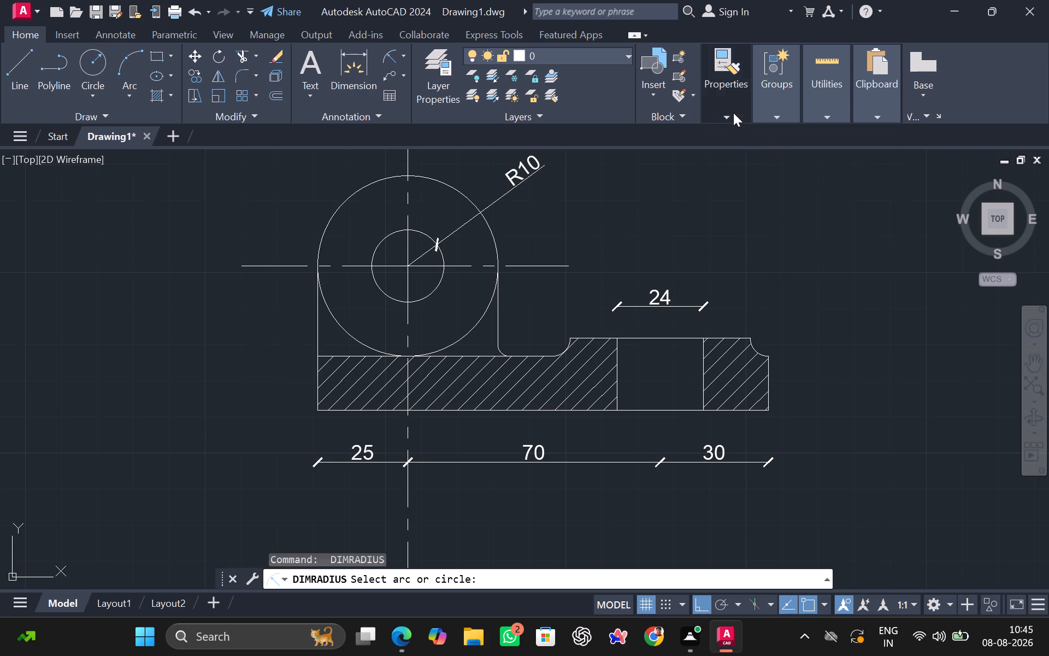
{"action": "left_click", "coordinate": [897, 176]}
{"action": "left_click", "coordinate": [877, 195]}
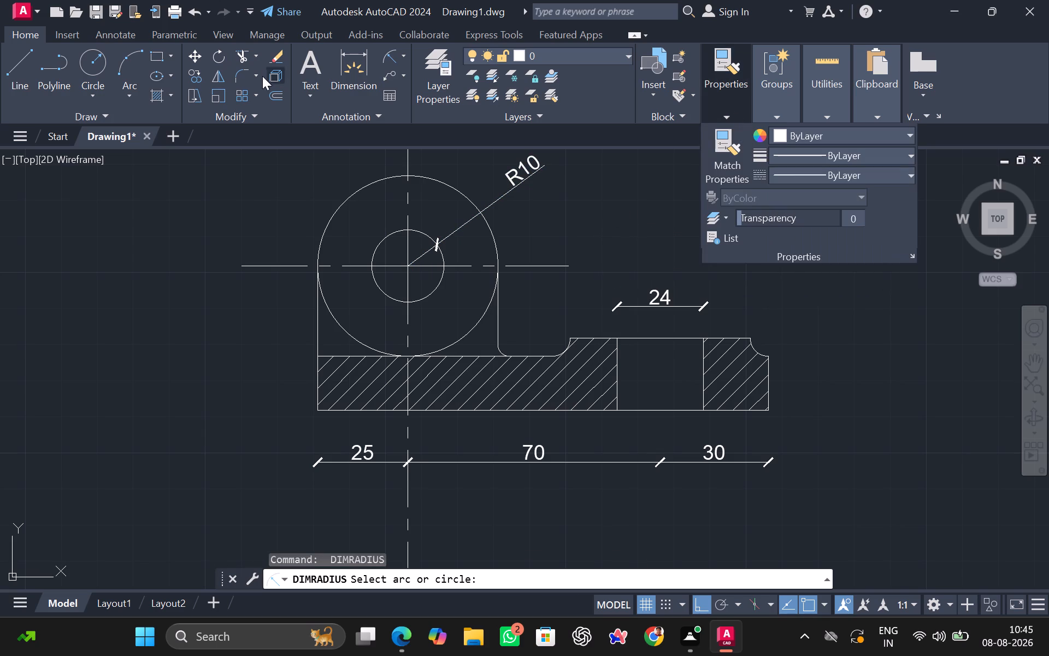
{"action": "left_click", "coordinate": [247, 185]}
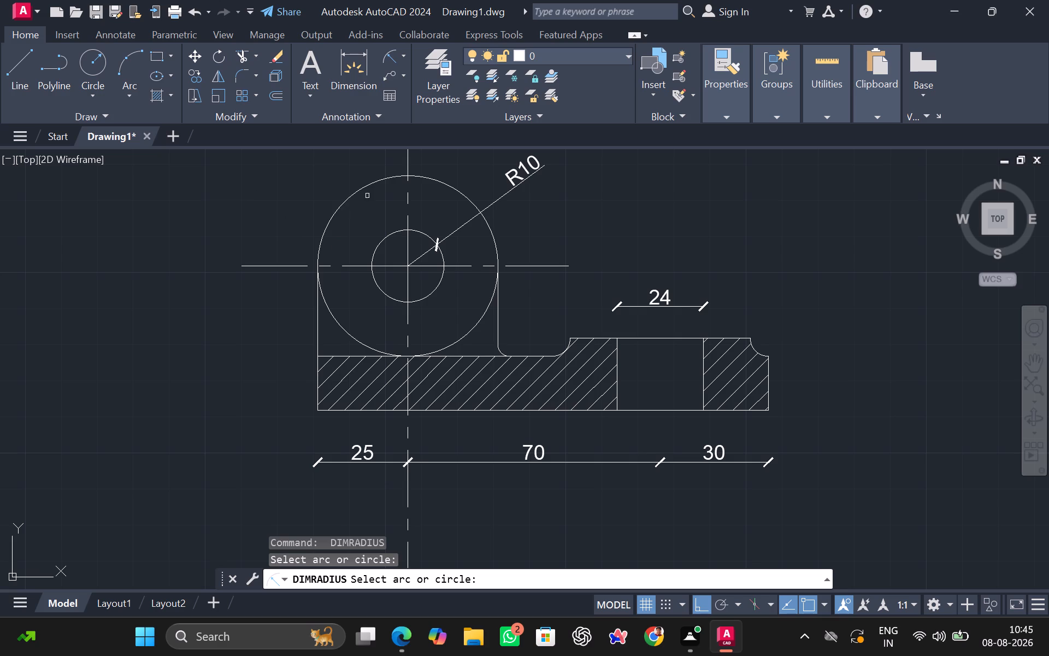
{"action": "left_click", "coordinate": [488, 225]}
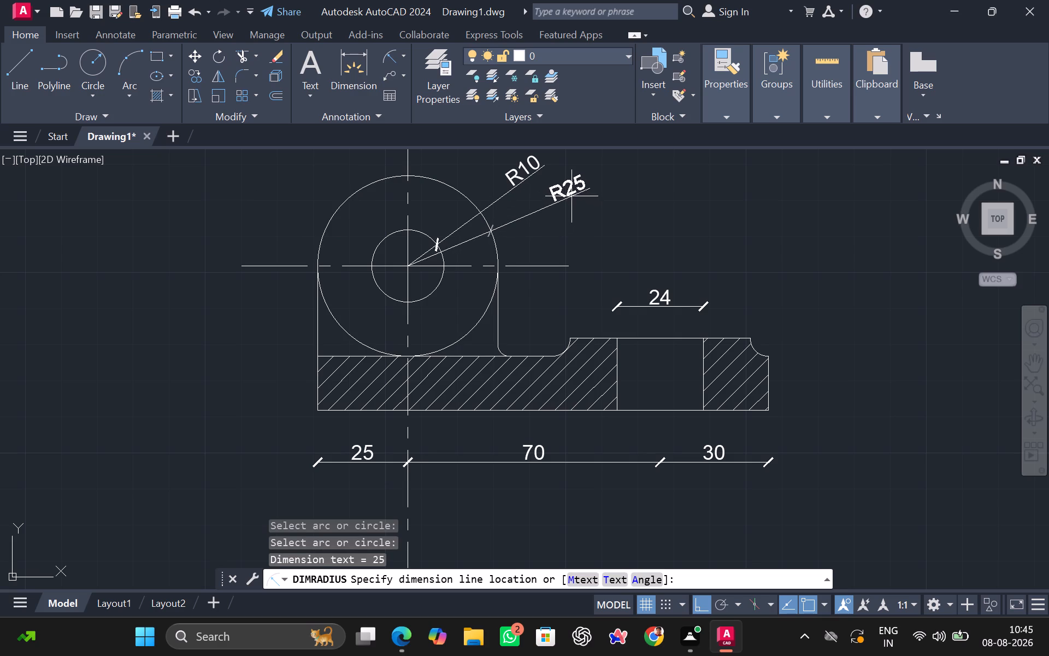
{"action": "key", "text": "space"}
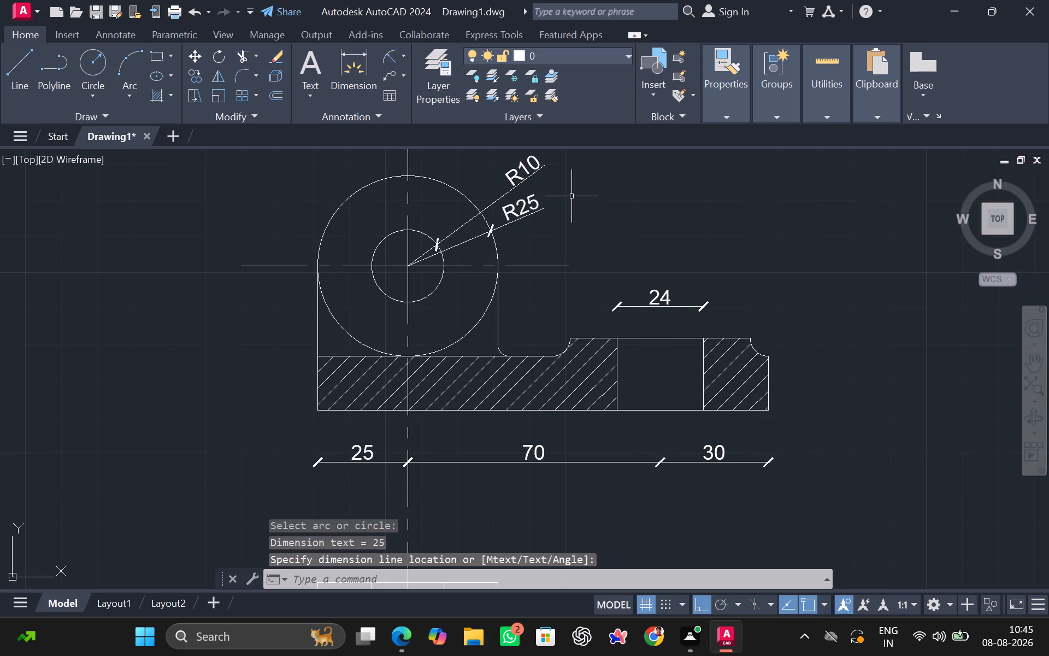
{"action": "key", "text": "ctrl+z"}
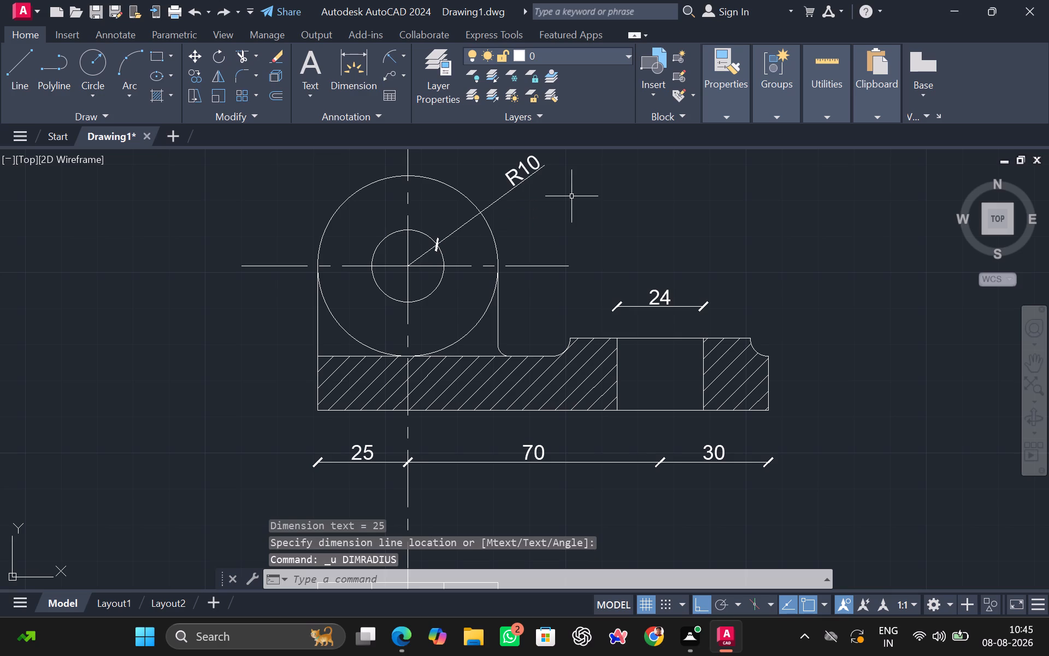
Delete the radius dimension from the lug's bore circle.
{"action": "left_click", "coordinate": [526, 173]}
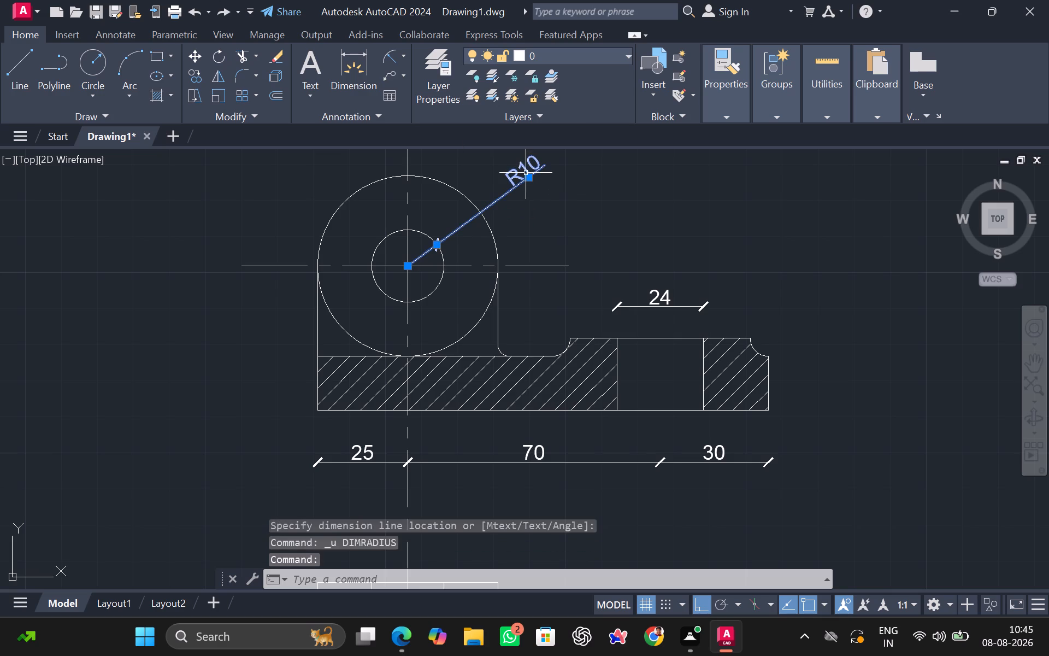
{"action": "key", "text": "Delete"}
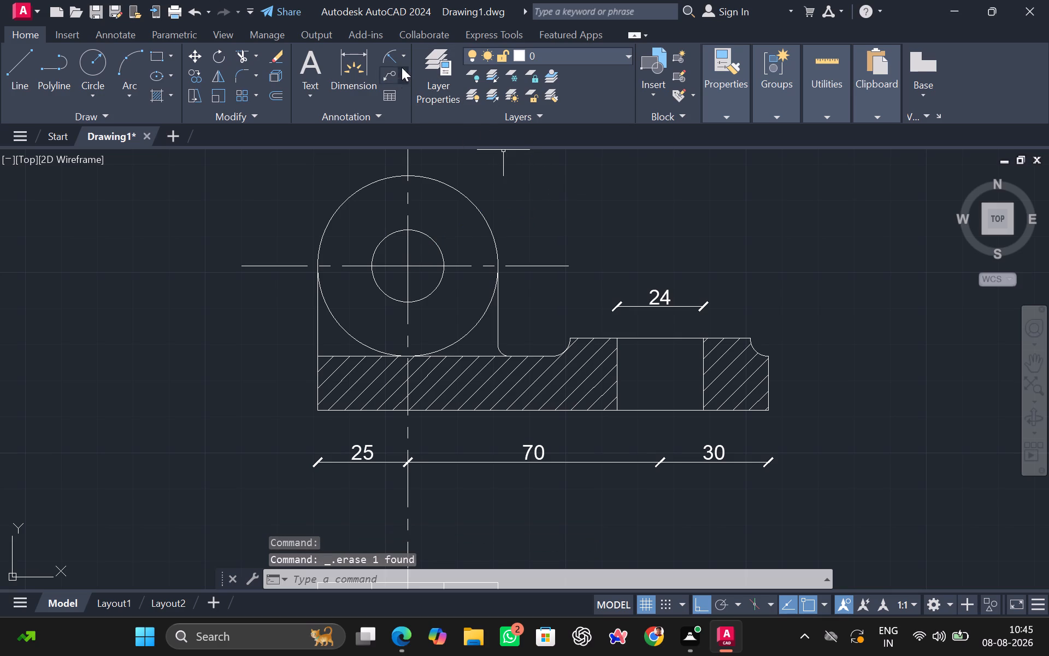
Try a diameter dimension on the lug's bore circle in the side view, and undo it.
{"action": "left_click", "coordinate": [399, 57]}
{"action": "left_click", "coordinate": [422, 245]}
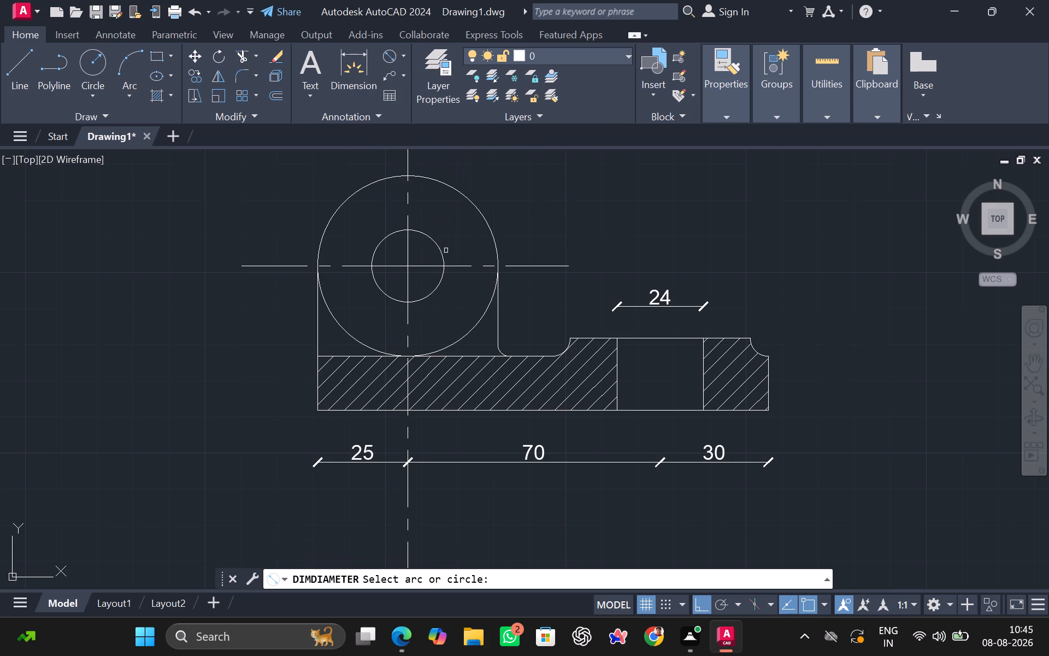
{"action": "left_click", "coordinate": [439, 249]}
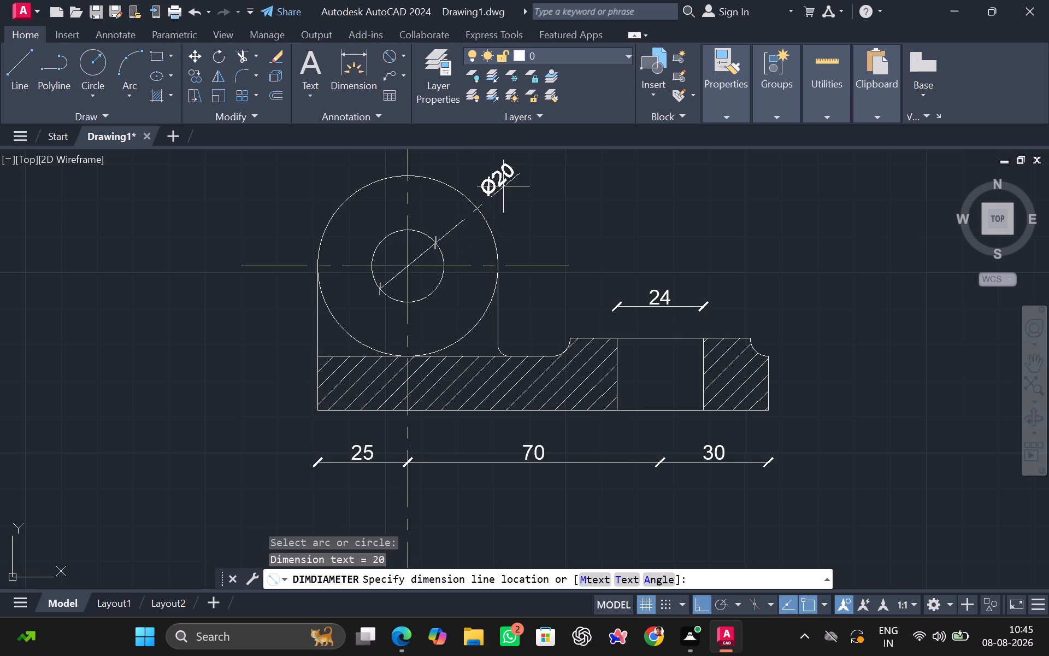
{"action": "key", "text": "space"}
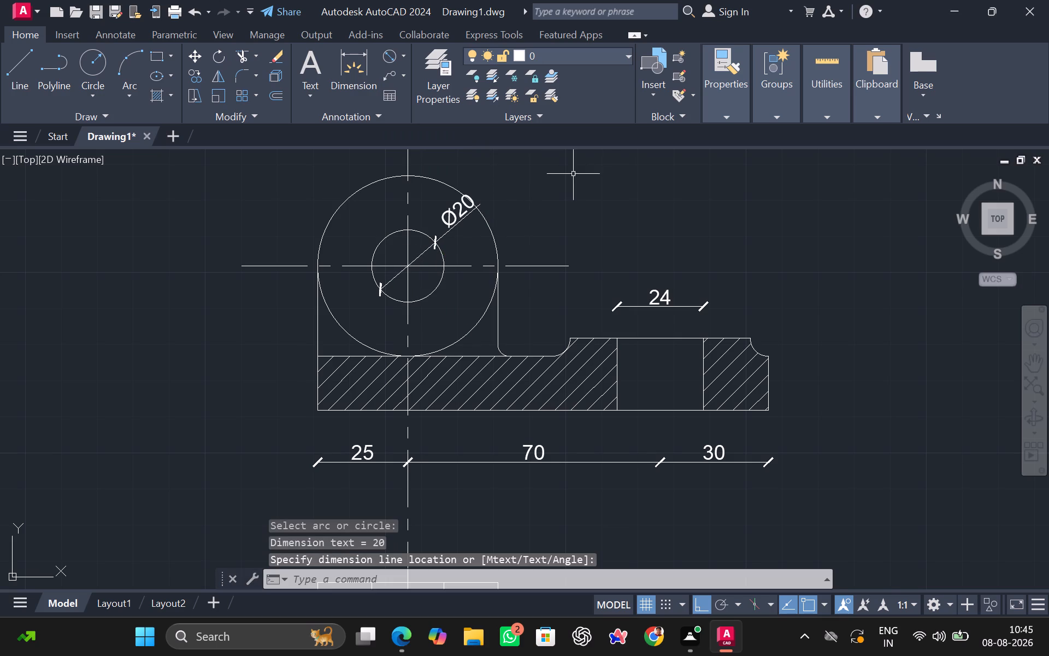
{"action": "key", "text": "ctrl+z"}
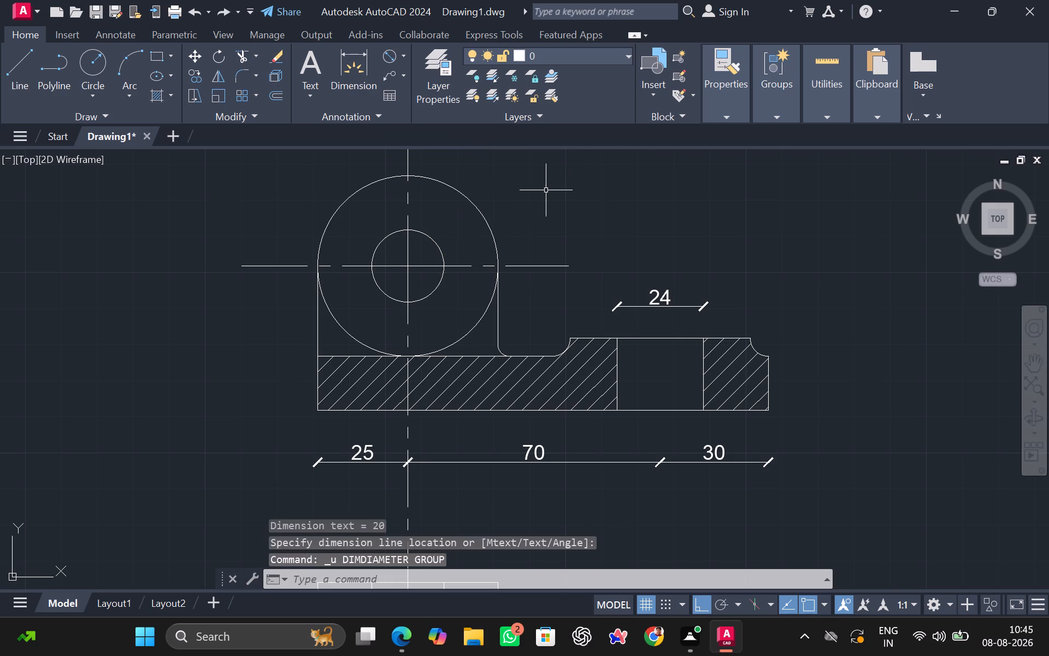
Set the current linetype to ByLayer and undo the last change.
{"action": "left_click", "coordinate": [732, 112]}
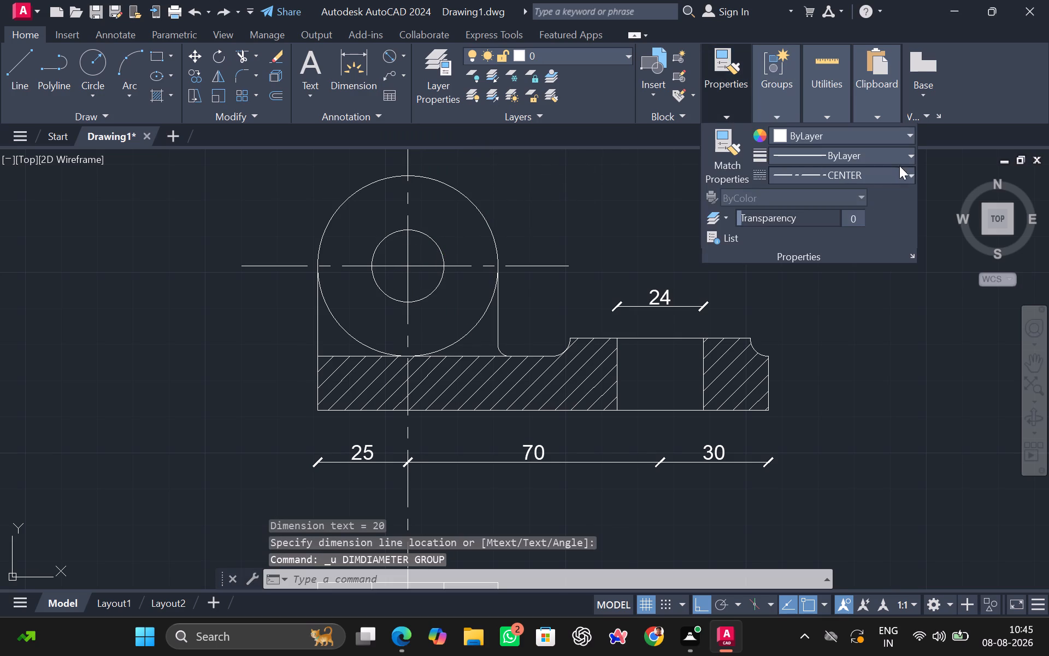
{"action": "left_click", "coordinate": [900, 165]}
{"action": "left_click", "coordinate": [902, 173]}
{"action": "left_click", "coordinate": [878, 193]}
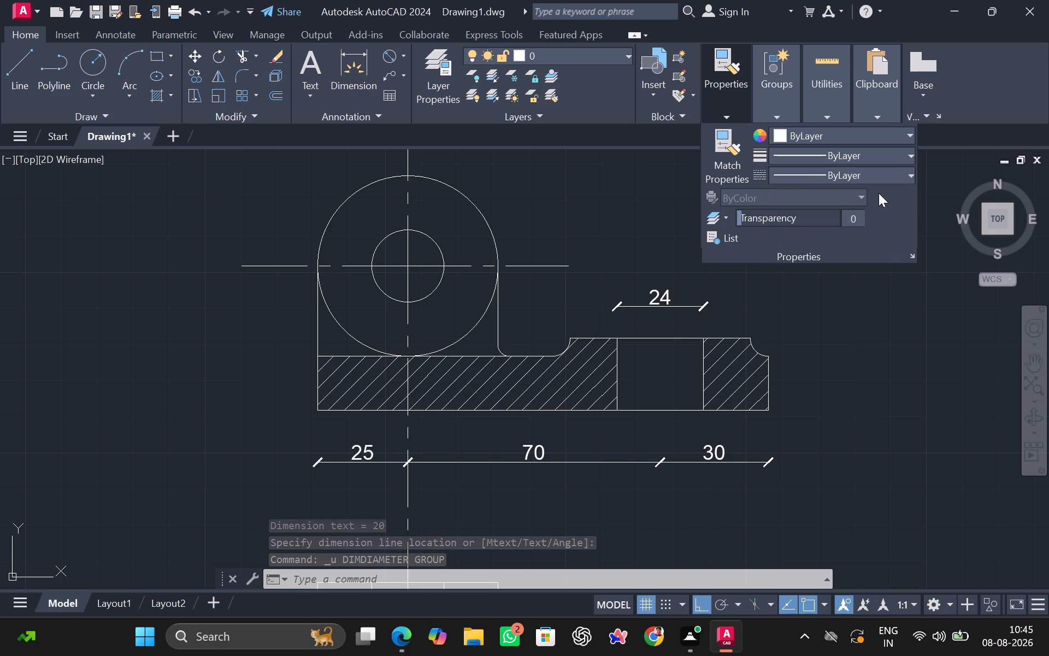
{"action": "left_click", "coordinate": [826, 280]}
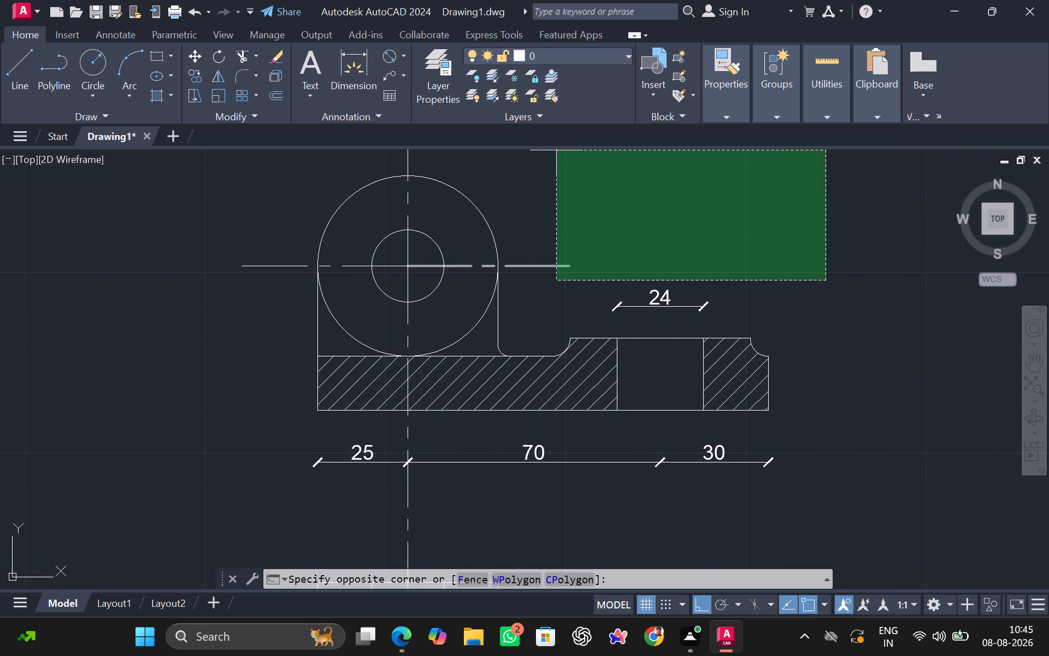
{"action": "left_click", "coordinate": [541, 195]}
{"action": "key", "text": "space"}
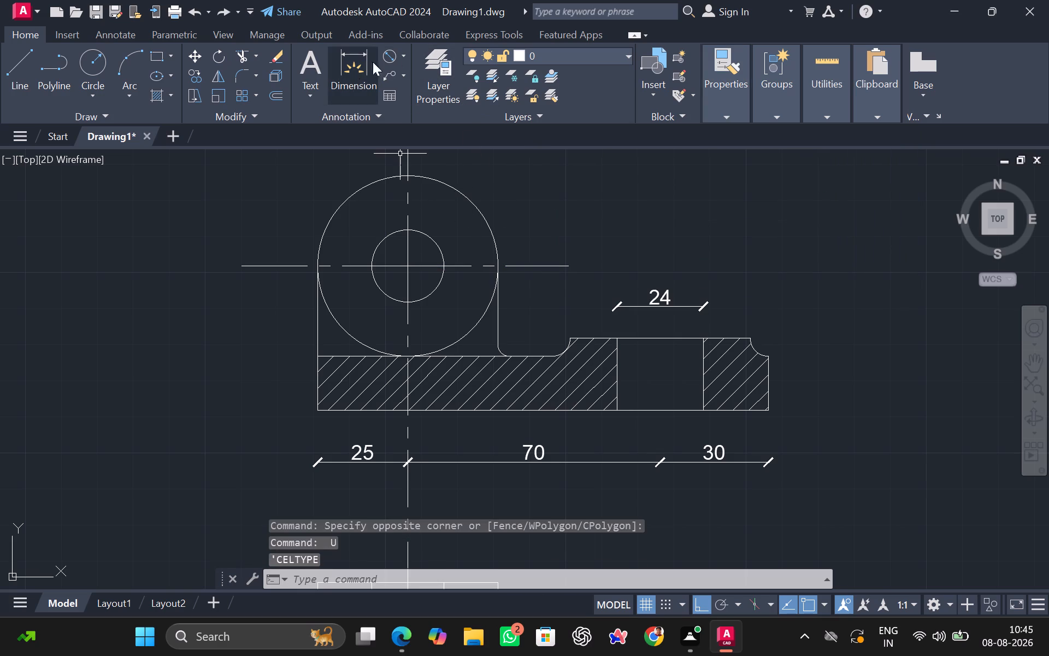
Add a diameter dimension to the lug's bore circle in the side view, placing its text outside the outer circle.
{"action": "left_click", "coordinate": [390, 52]}
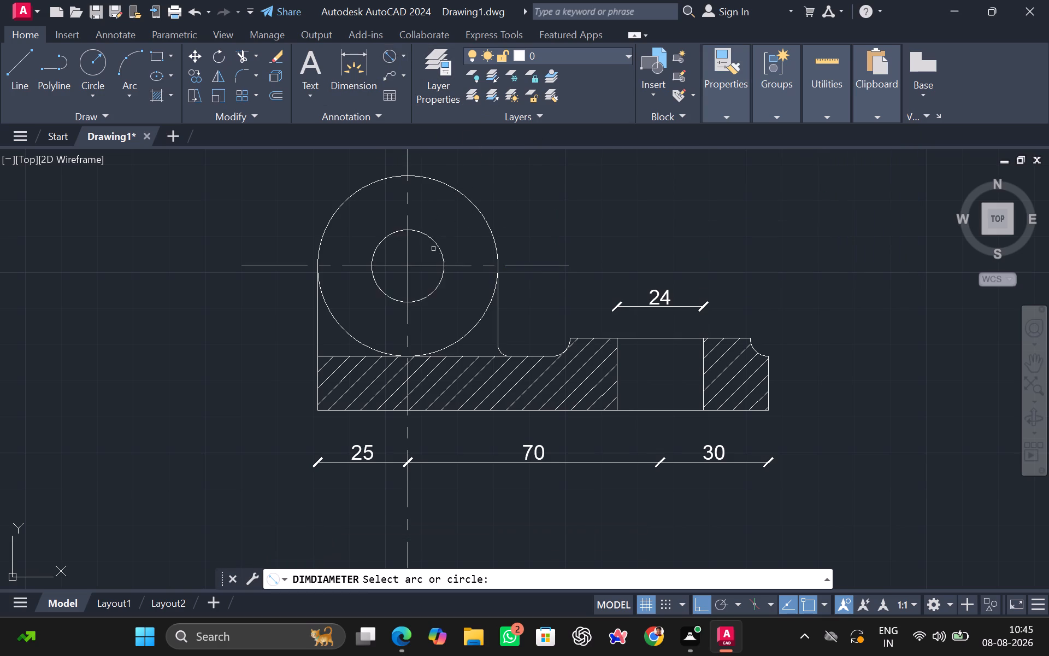
{"action": "left_click", "coordinate": [439, 248]}
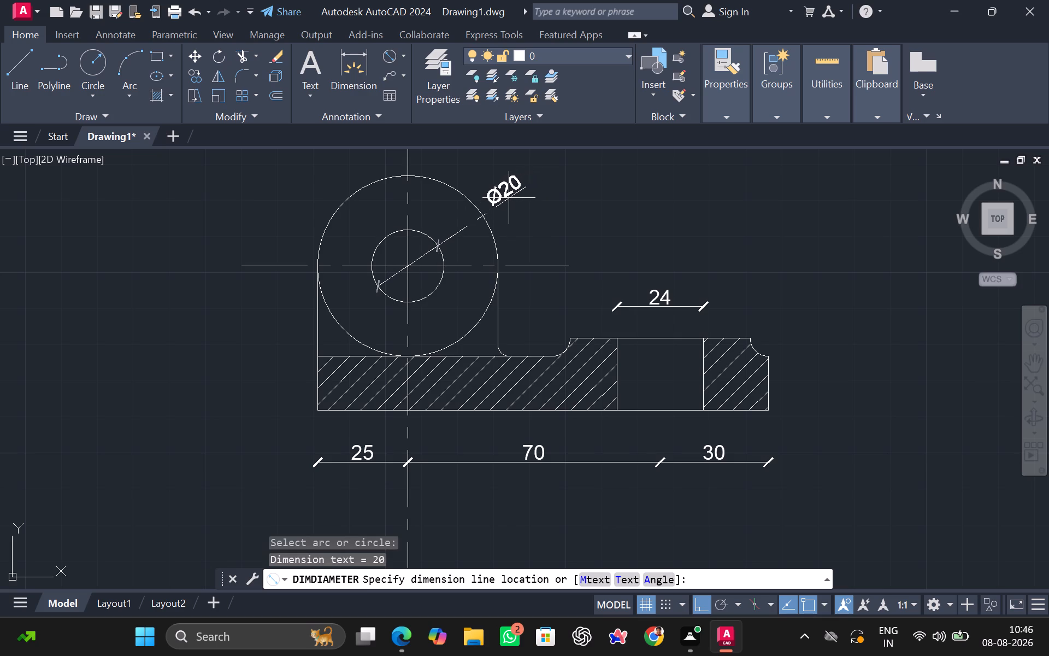
{"action": "scroll", "coordinate": [524, 180], "scroll_direction": "down", "scroll_amount": 2}
{"action": "middle_click_drag", "start_coordinate": [524, 180], "coordinate": [509, 227]}
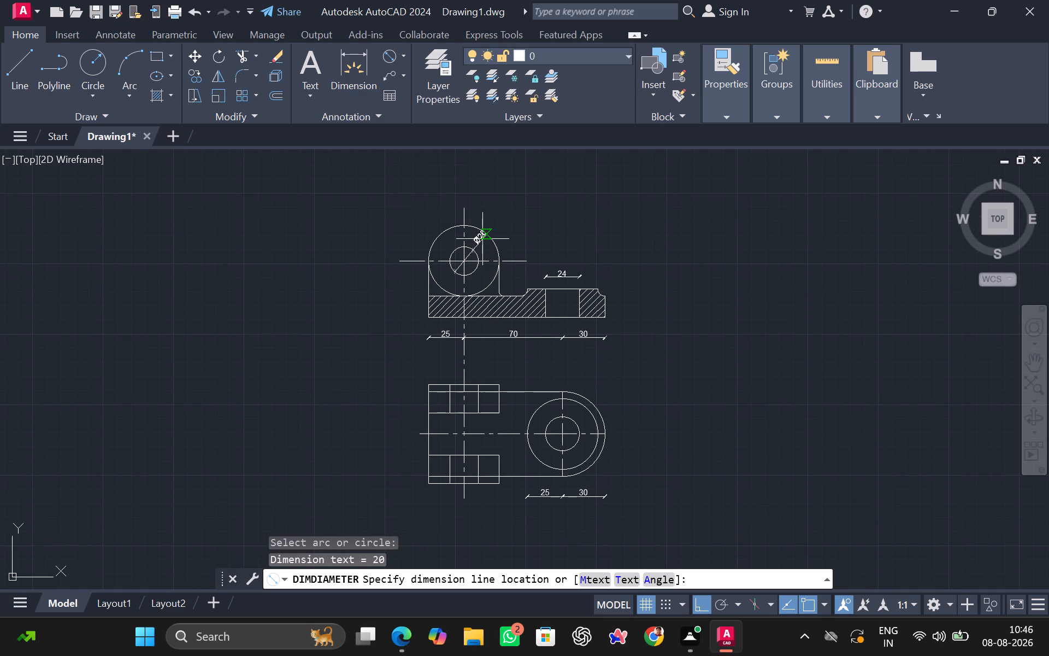
{"action": "scroll", "coordinate": [484, 241], "scroll_direction": "up", "scroll_amount": 2}
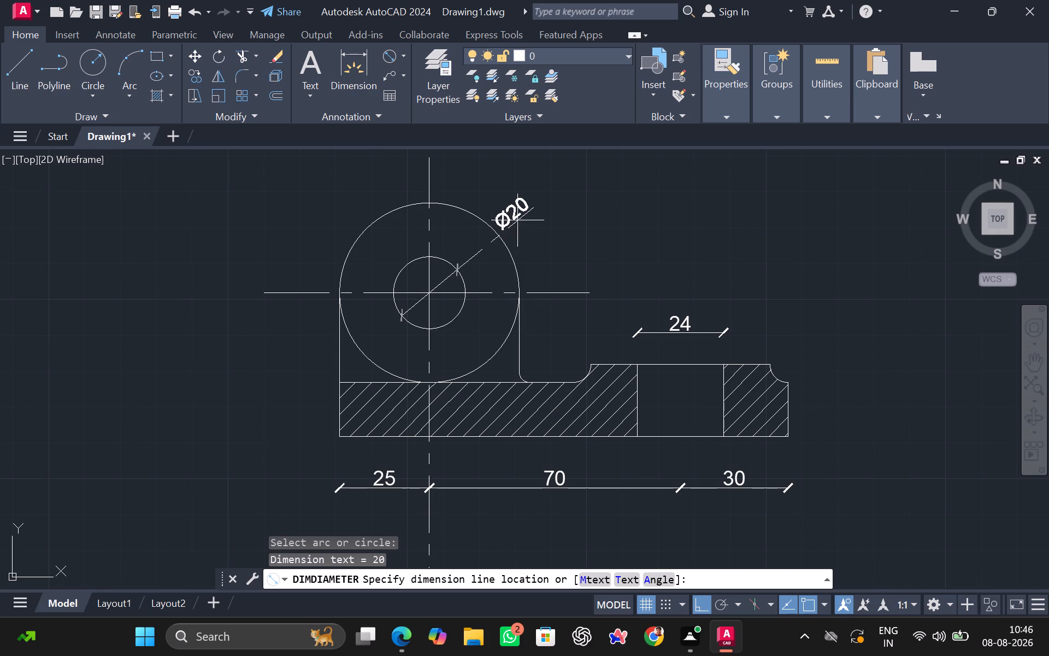
{"action": "left_click", "coordinate": [527, 211]}
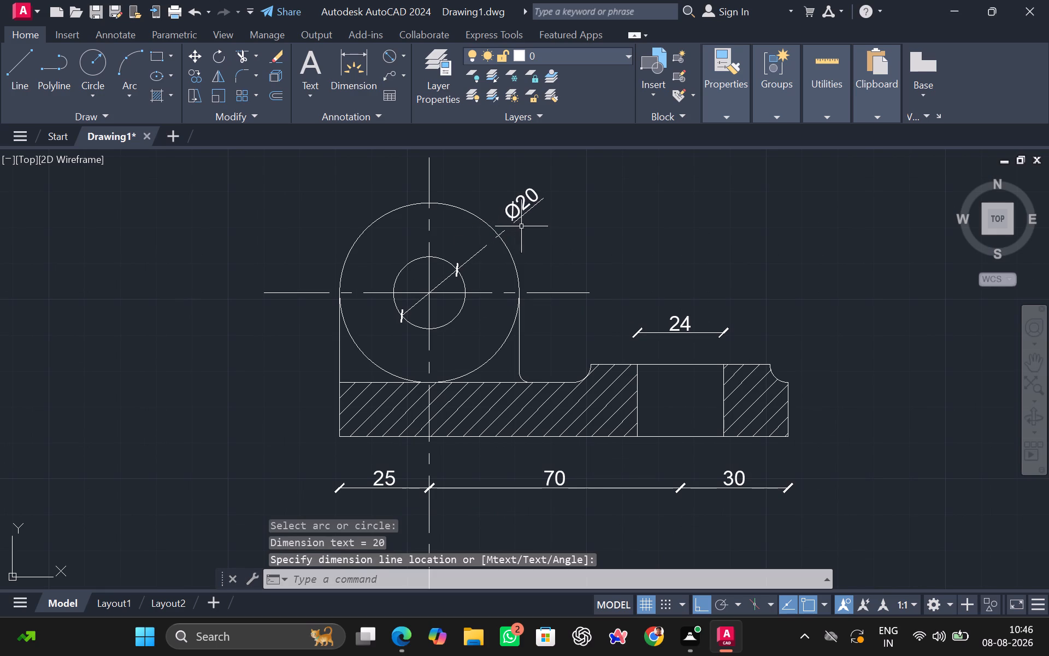
Add a diameter dimension to the lug's outer circle, placing its text above the bore's diameter dimension.
{"action": "key", "text": "space"}
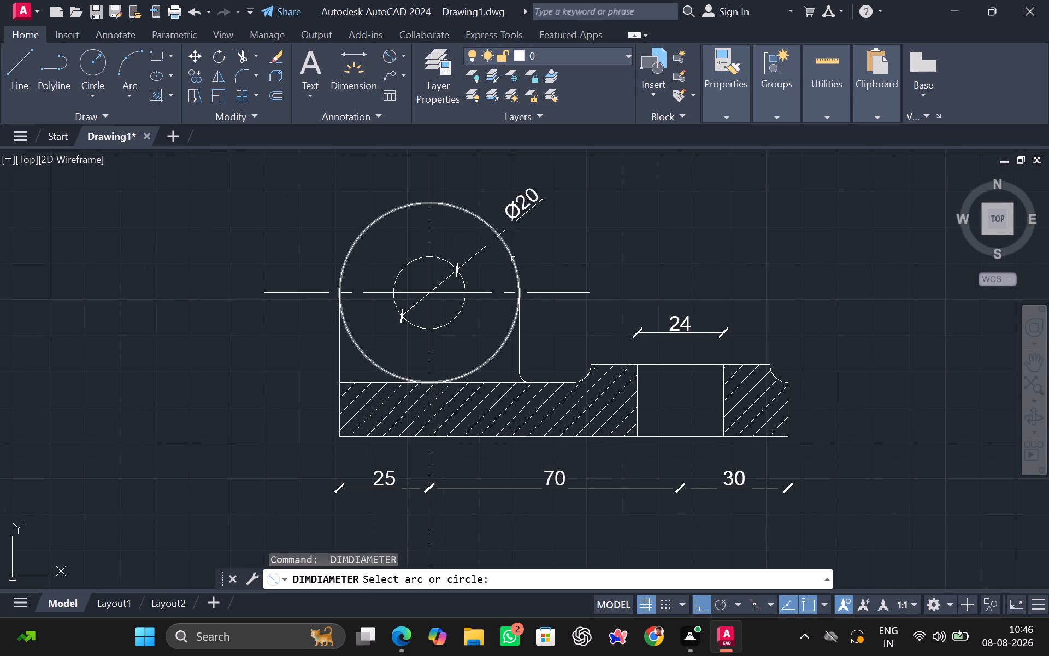
{"action": "left_click", "coordinate": [473, 215]}
{"action": "middle_click_drag", "start_coordinate": [504, 187], "coordinate": [513, 202]}
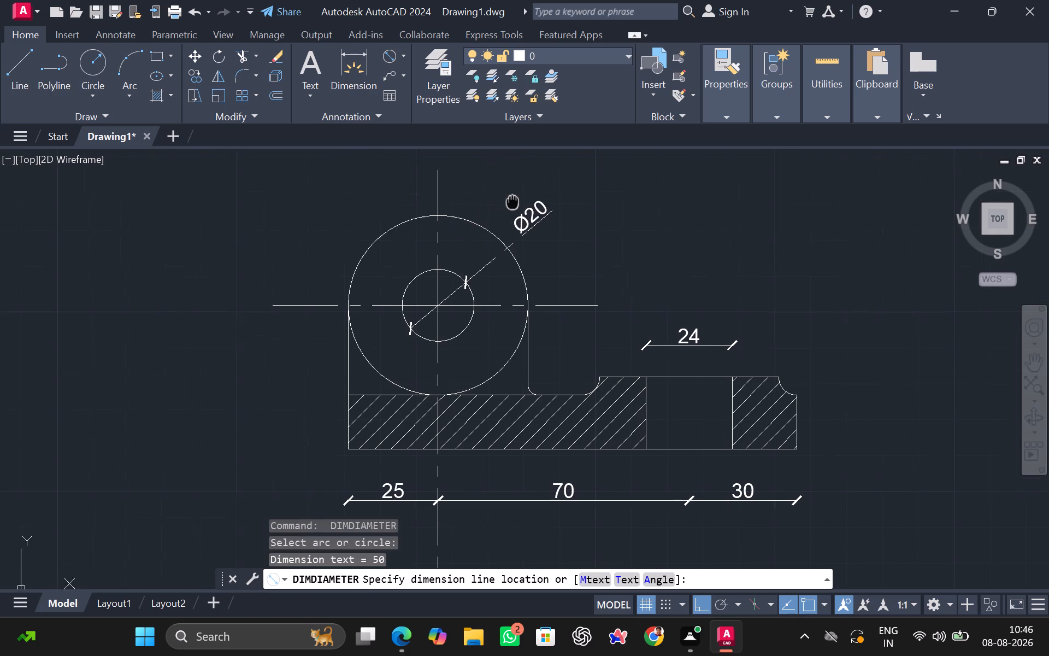
{"action": "middle_click_drag", "start_coordinate": [513, 202], "coordinate": [516, 243]}
{"action": "scroll", "coordinate": [515, 242], "scroll_direction": "up", "scroll_amount": 1}
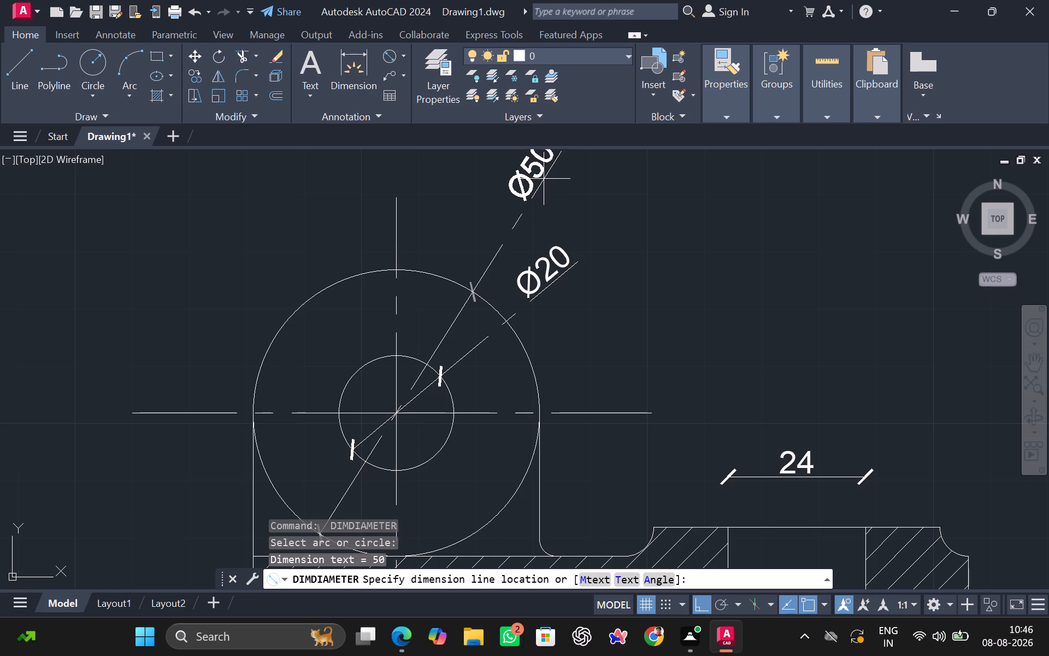
{"action": "left_click", "coordinate": [544, 175]}
{"action": "scroll", "coordinate": [557, 238], "scroll_direction": "down", "scroll_amount": 3}
{"action": "scroll", "coordinate": [556, 270], "scroll_direction": "up", "scroll_amount": 1}
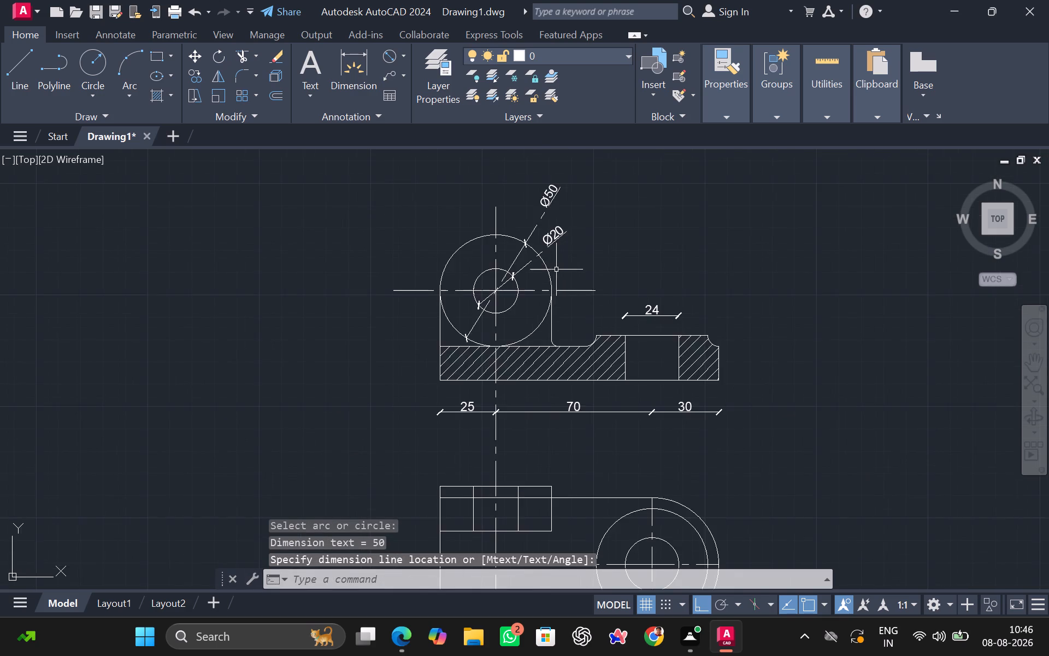
Change the linetype of the lug's two diameter dimensions in the side view to ByLayer.
{"action": "scroll", "coordinate": [556, 270], "scroll_direction": "up", "scroll_amount": 1}
{"action": "left_click", "coordinate": [506, 267]}
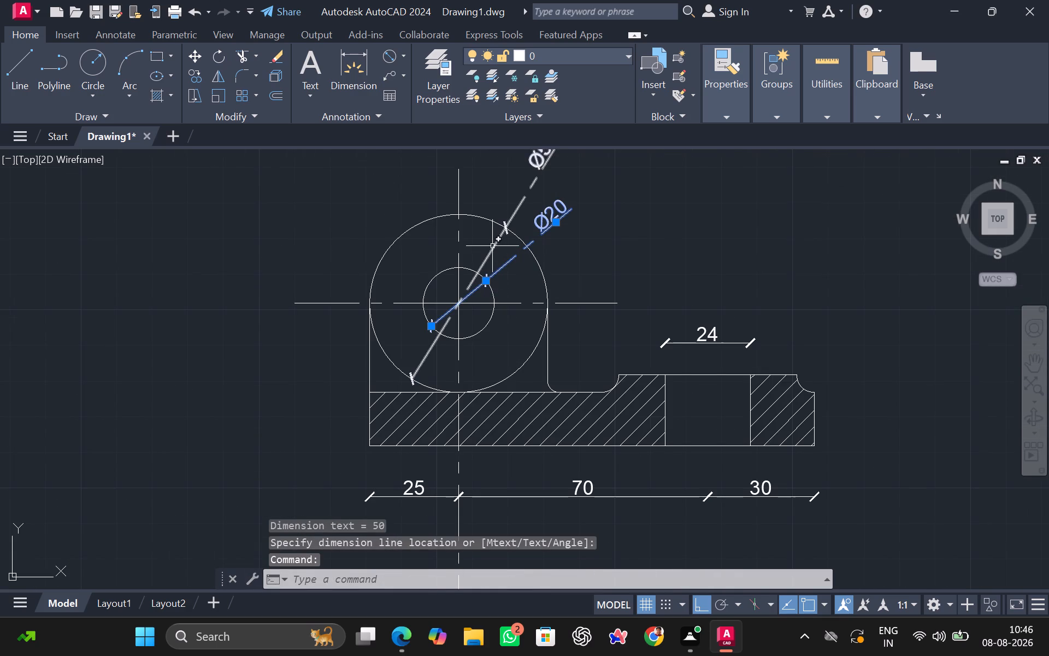
{"action": "left_click", "coordinate": [492, 247]}
{"action": "left_click", "coordinate": [728, 118]}
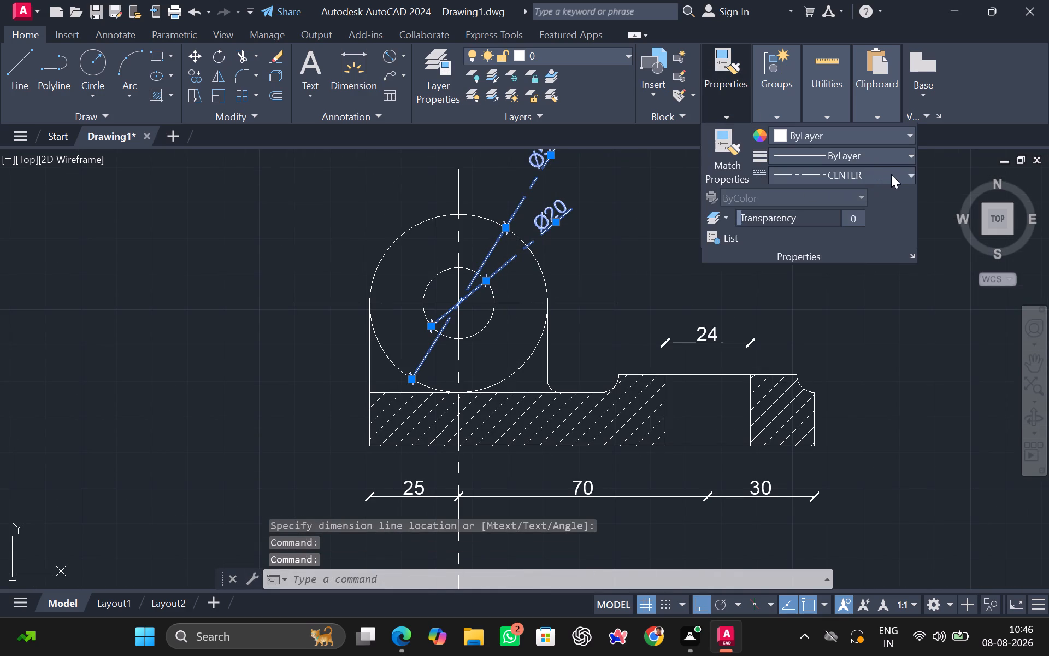
{"action": "left_click", "coordinate": [892, 174]}
{"action": "left_click", "coordinate": [886, 195]}
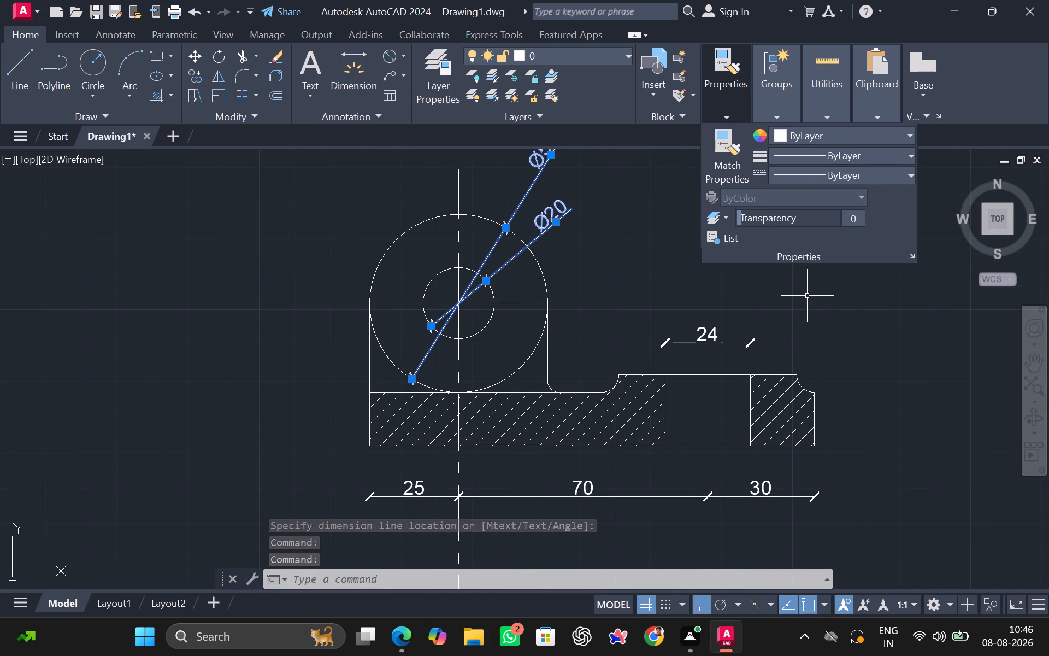
Set the current linetype to ByLayer and add a diameter dimension to the boss's bore in the plan view, placing its text outside the rounded end.
{"action": "key", "text": "space"}
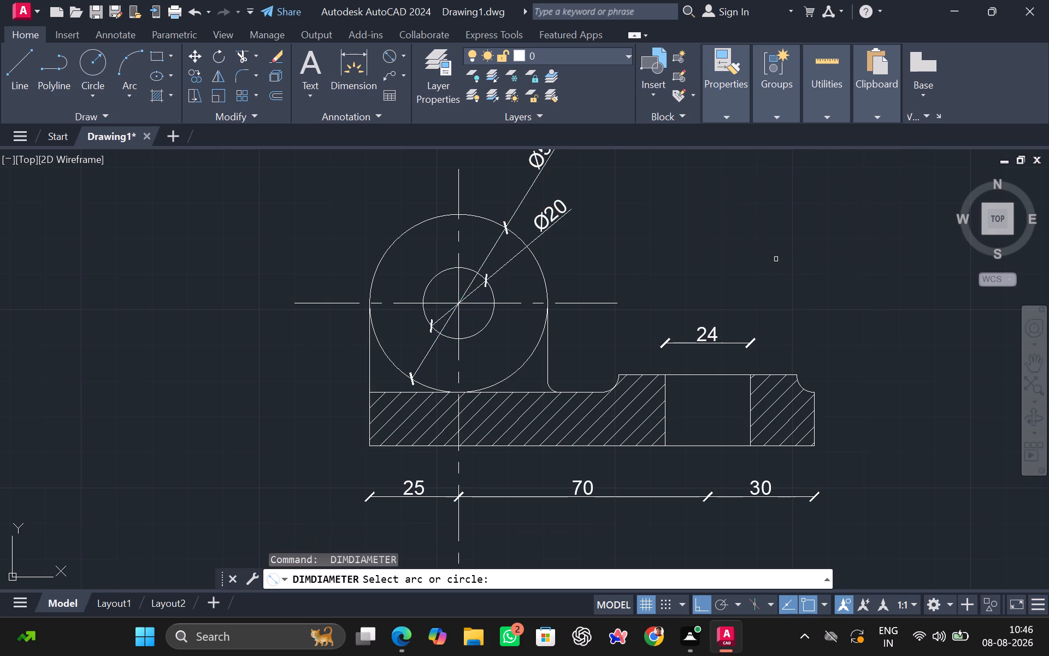
{"action": "scroll", "coordinate": [591, 267], "scroll_direction": "down", "scroll_amount": 1}
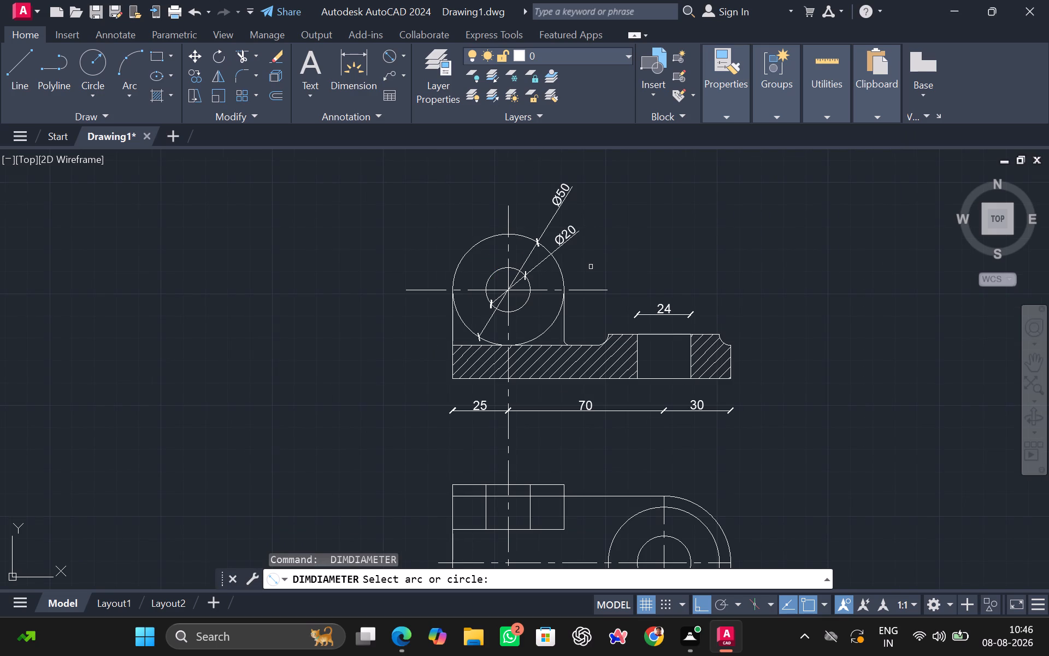
{"action": "scroll", "coordinate": [554, 273], "scroll_direction": "down", "scroll_amount": 1}
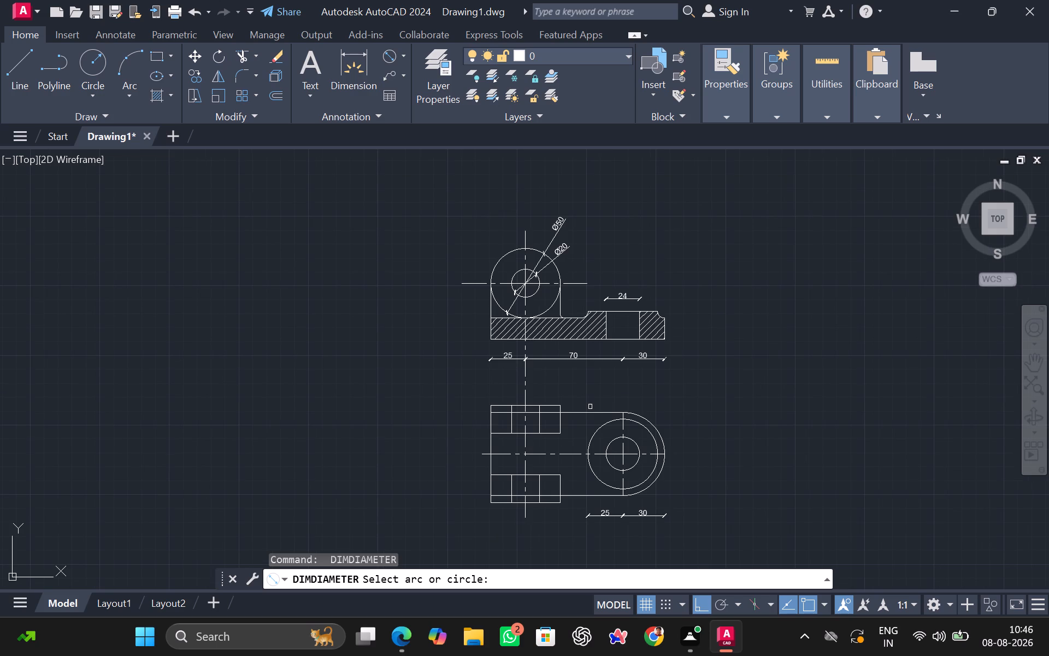
{"action": "middle_click_drag", "start_coordinate": [590, 407], "coordinate": [546, 371]}
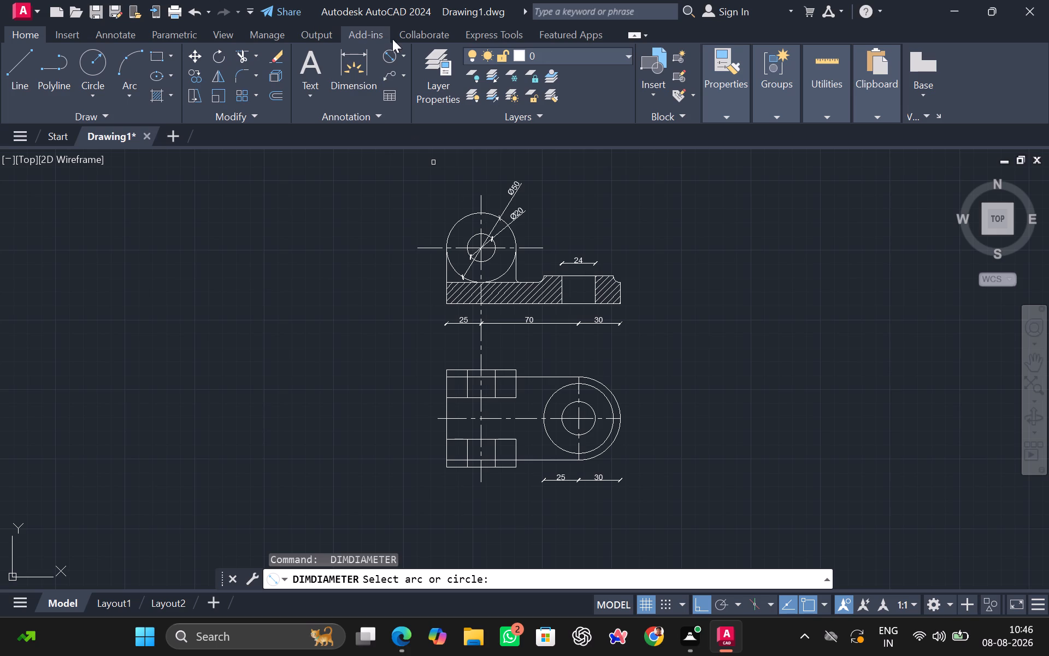
{"action": "left_click", "coordinate": [391, 55]}
{"action": "left_click", "coordinate": [782, 114]}
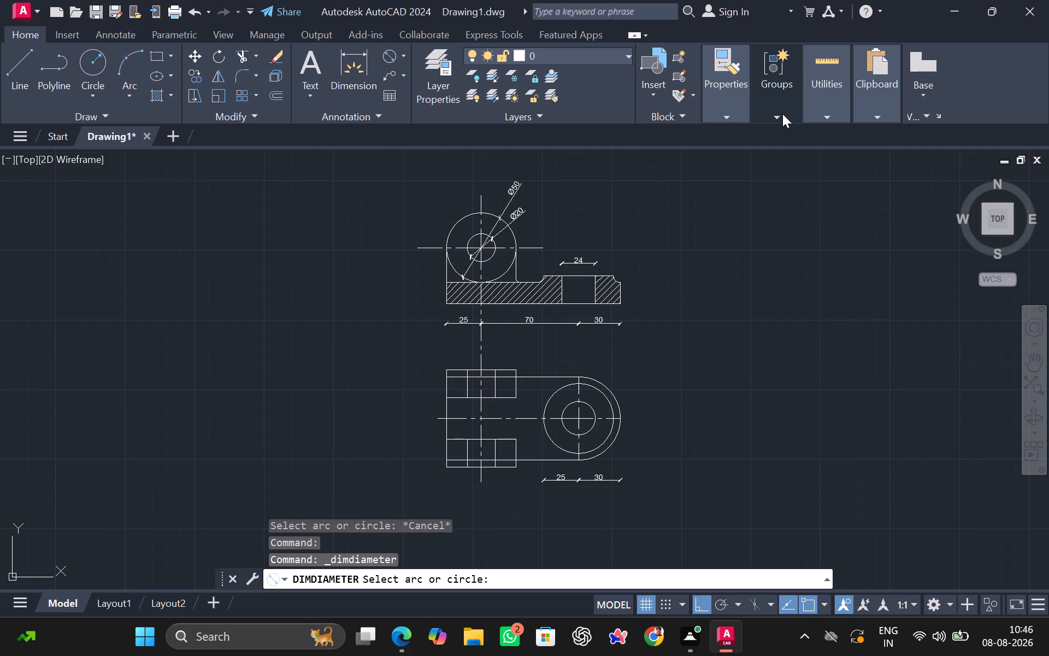
{"action": "left_click", "coordinate": [740, 119]}
{"action": "left_click", "coordinate": [899, 172]}
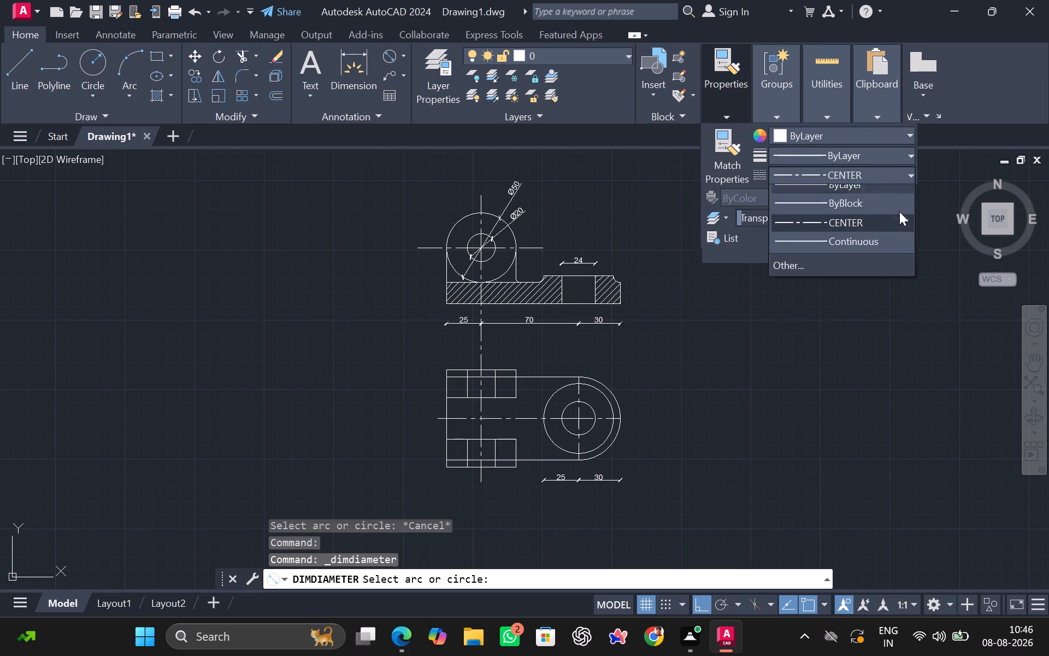
{"action": "left_click", "coordinate": [882, 195]}
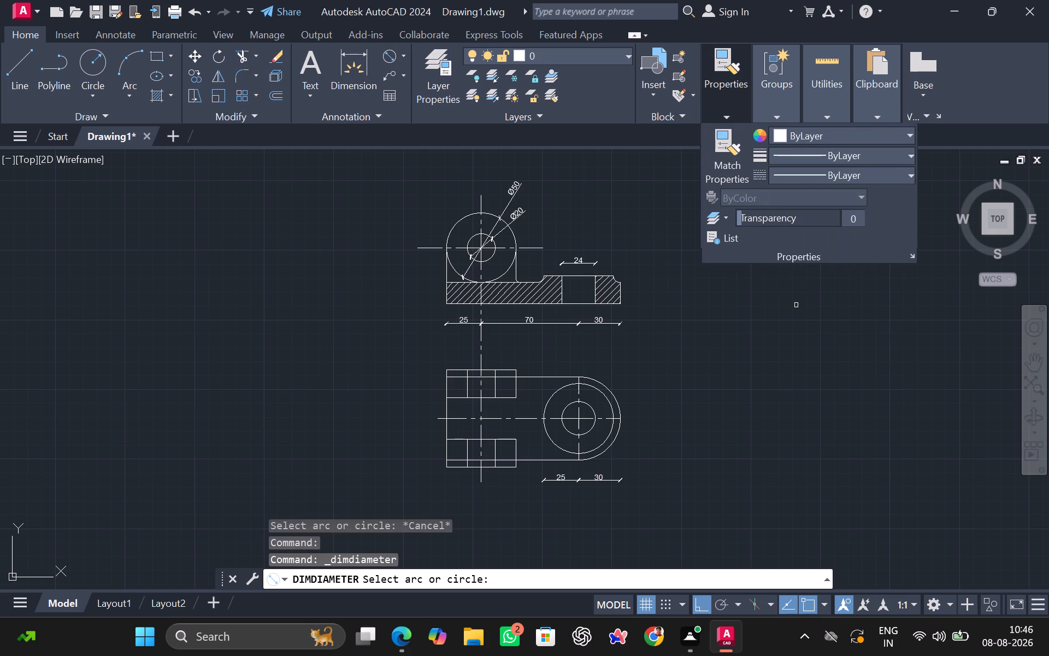
{"action": "left_click", "coordinate": [593, 410]}
{"action": "scroll", "coordinate": [633, 395], "scroll_direction": "up", "scroll_amount": 1}
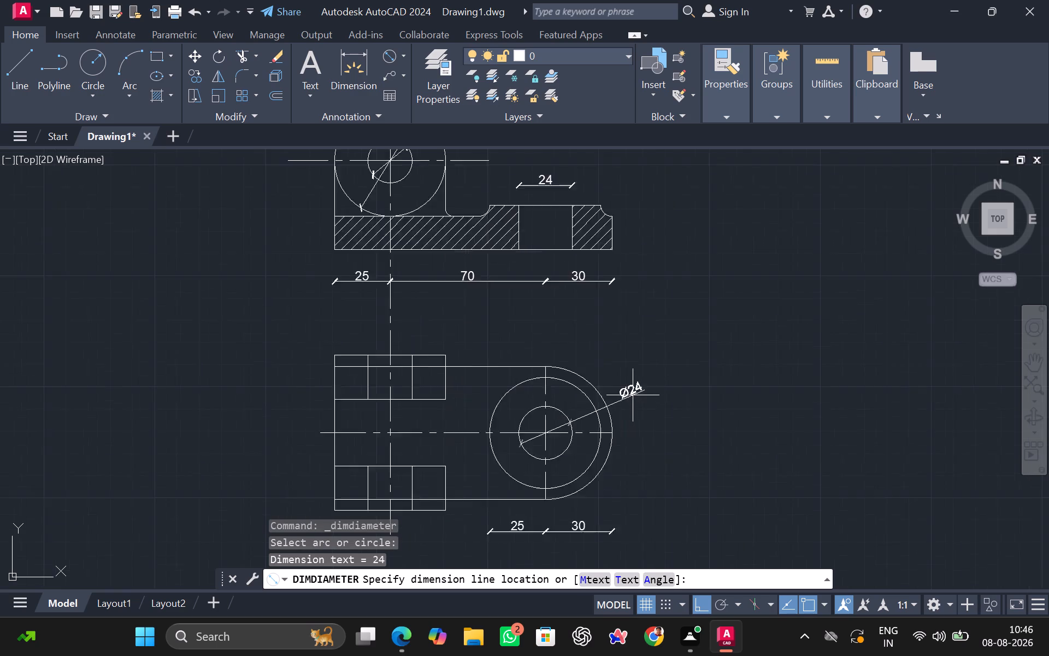
{"action": "scroll", "coordinate": [633, 395], "scroll_direction": "up", "scroll_amount": 1}
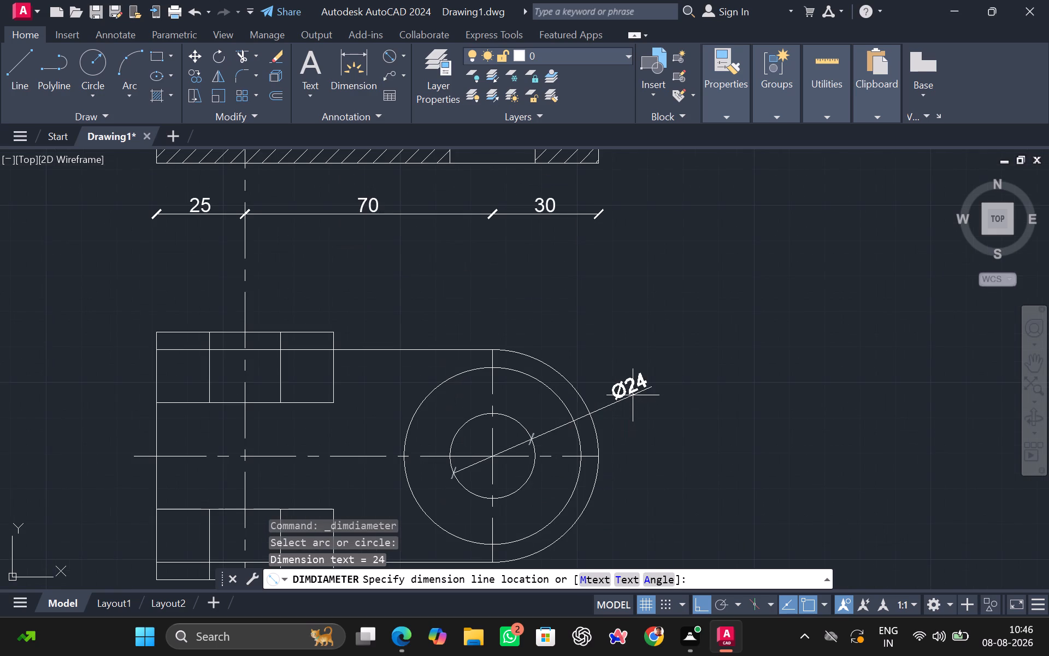
{"action": "left_click", "coordinate": [584, 324]}
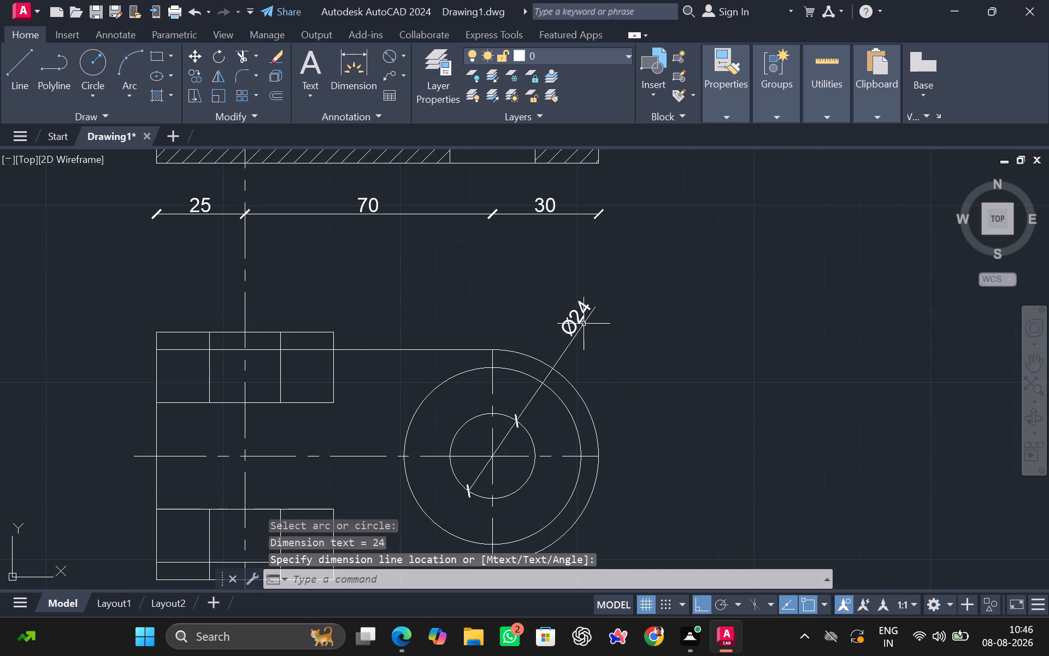
Add diameter dimensions to the boss's outer circle and the plate's rounded end arc, fanning their texts out beside the bore's diameter dimension.
{"action": "key", "text": "space"}
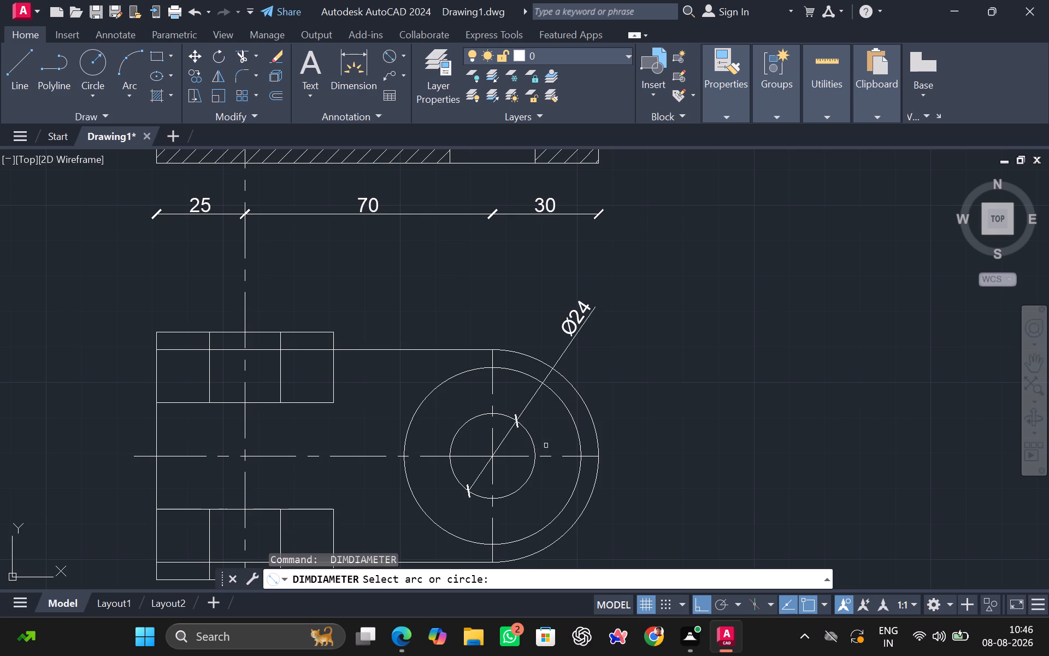
{"action": "left_click", "coordinate": [579, 430]}
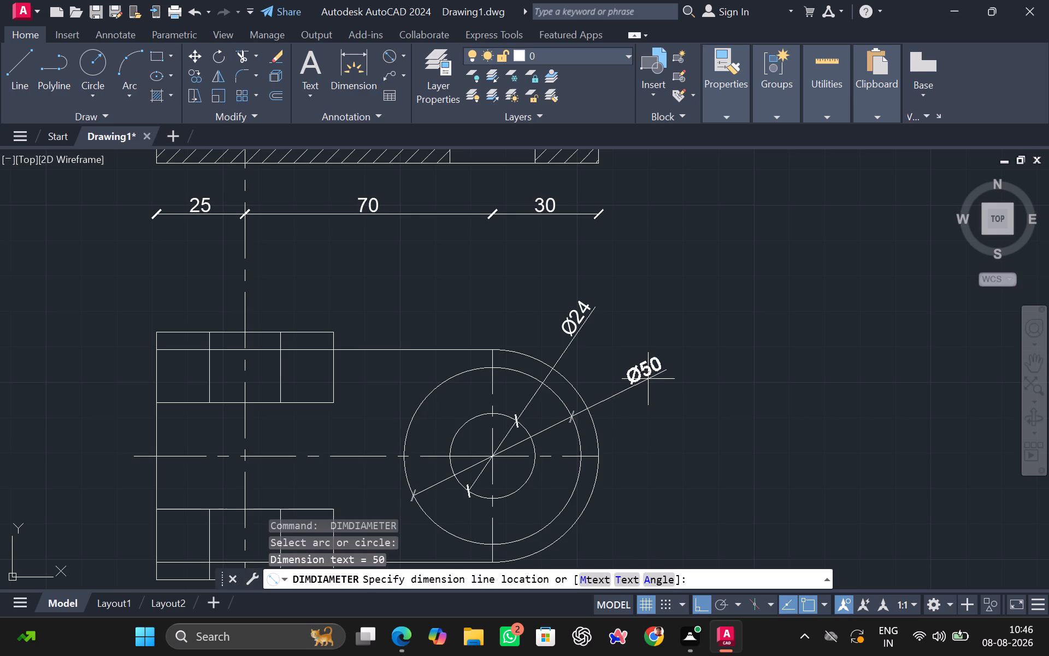
{"action": "left_click", "coordinate": [664, 353]}
{"action": "key", "text": "space"}
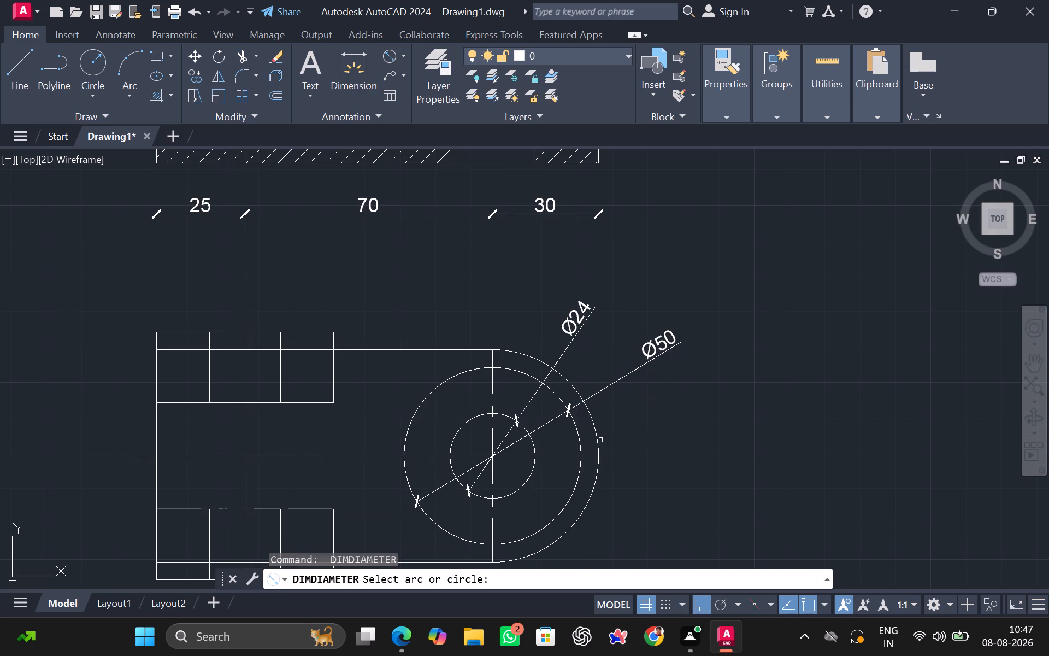
{"action": "left_click", "coordinate": [598, 440]}
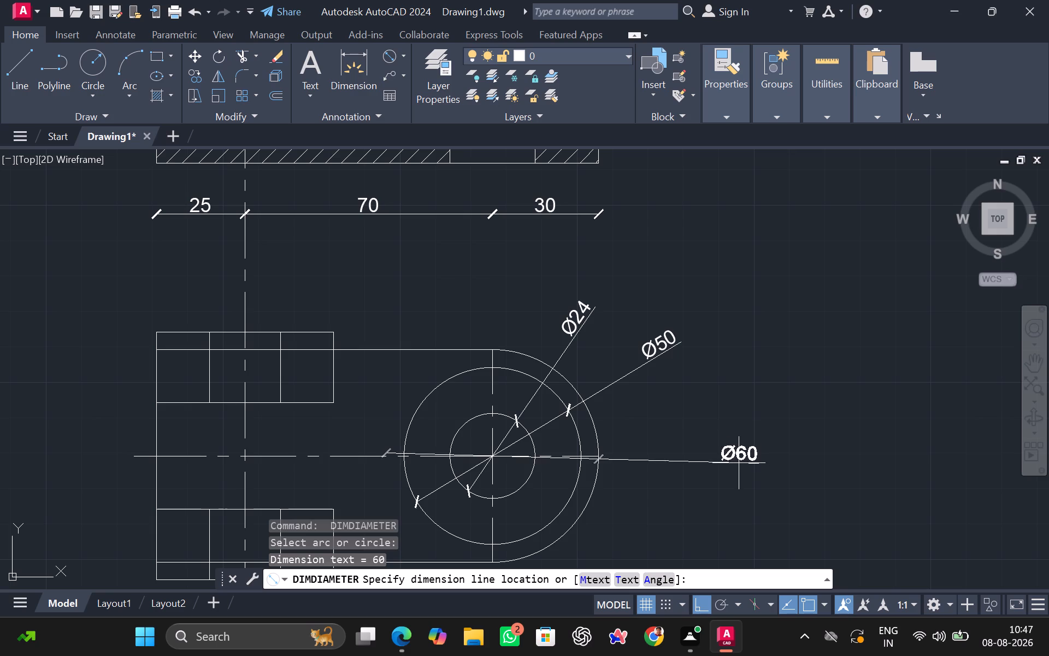
{"action": "left_click", "coordinate": [727, 390]}
Add a vertical linear dimension for the plate's full width in the plan view, placed outside its straight end.
{"action": "scroll", "coordinate": [648, 427], "scroll_direction": "down", "scroll_amount": 1}
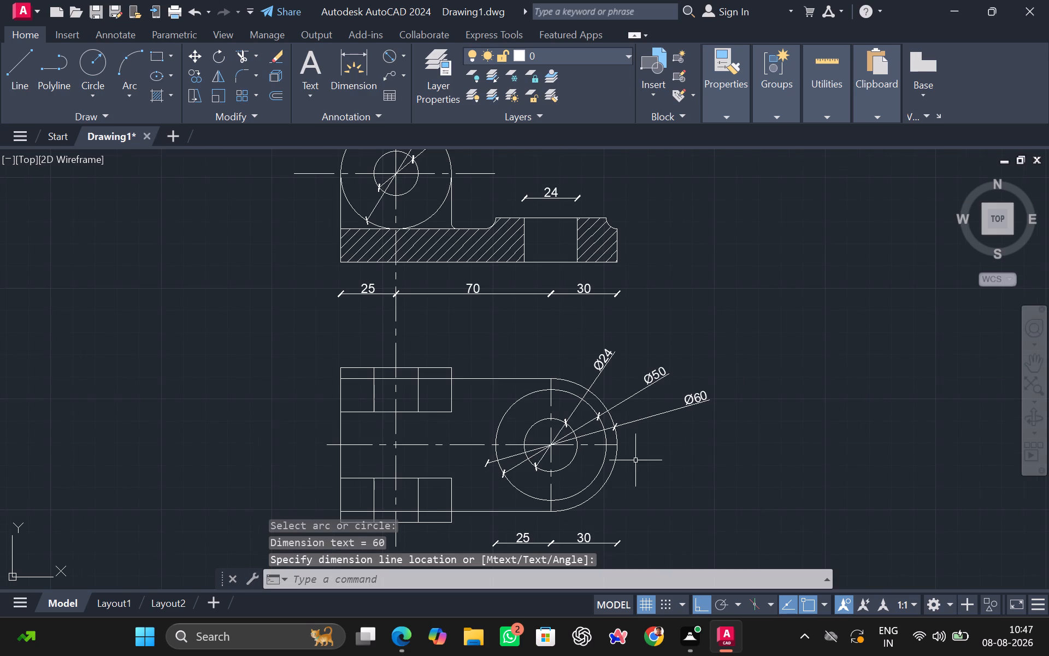
{"action": "middle_click_drag", "start_coordinate": [638, 462], "coordinate": [694, 425]}
{"action": "scroll", "coordinate": [691, 426], "scroll_direction": "down", "scroll_amount": 1}
{"action": "key", "text": "space"}
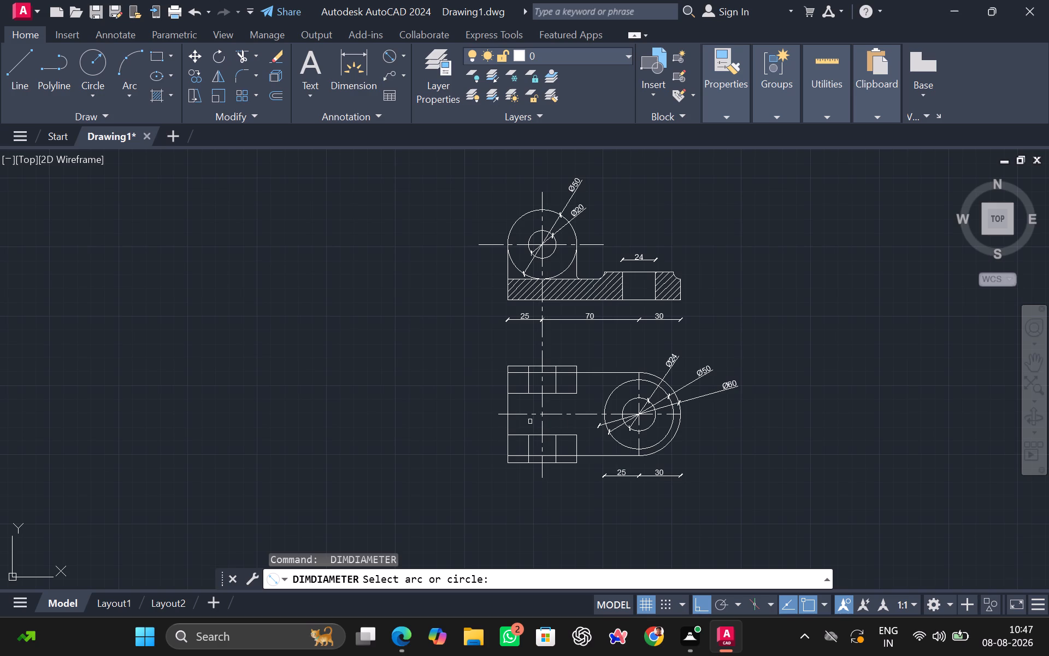
{"action": "key", "text": "space"}
{"action": "left_click", "coordinate": [405, 54]}
{"action": "left_click", "coordinate": [435, 84]}
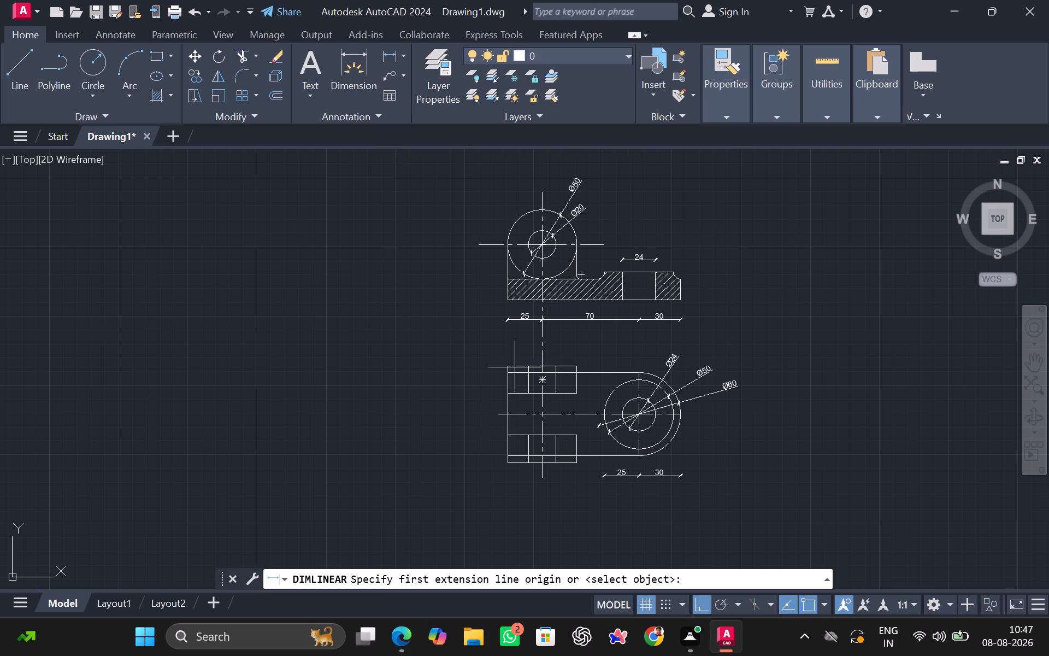
{"action": "scroll", "coordinate": [516, 376], "scroll_direction": "up", "scroll_amount": 2}
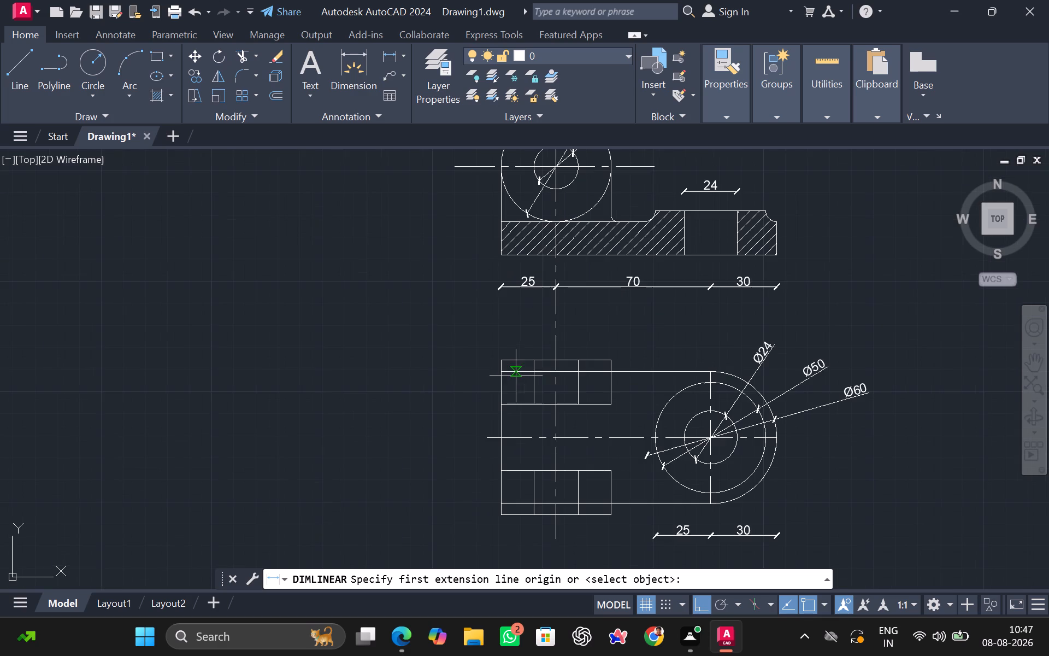
{"action": "left_click", "coordinate": [500, 376]}
{"action": "scroll", "coordinate": [498, 509], "scroll_direction": "up", "scroll_amount": 1}
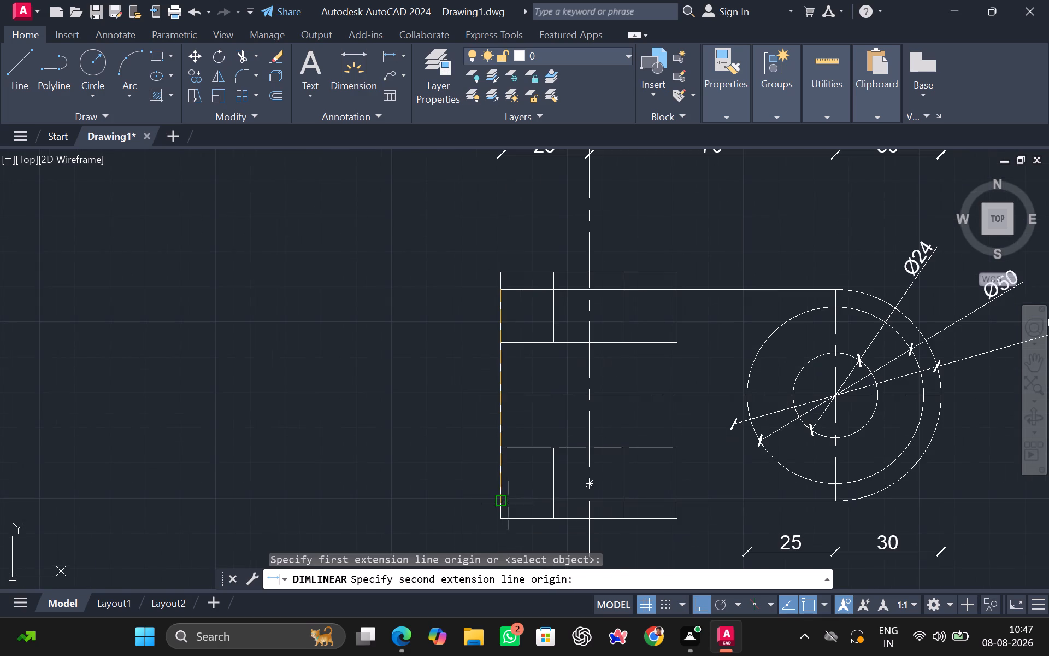
{"action": "left_click", "coordinate": [501, 502]}
{"action": "left_click", "coordinate": [450, 489]}
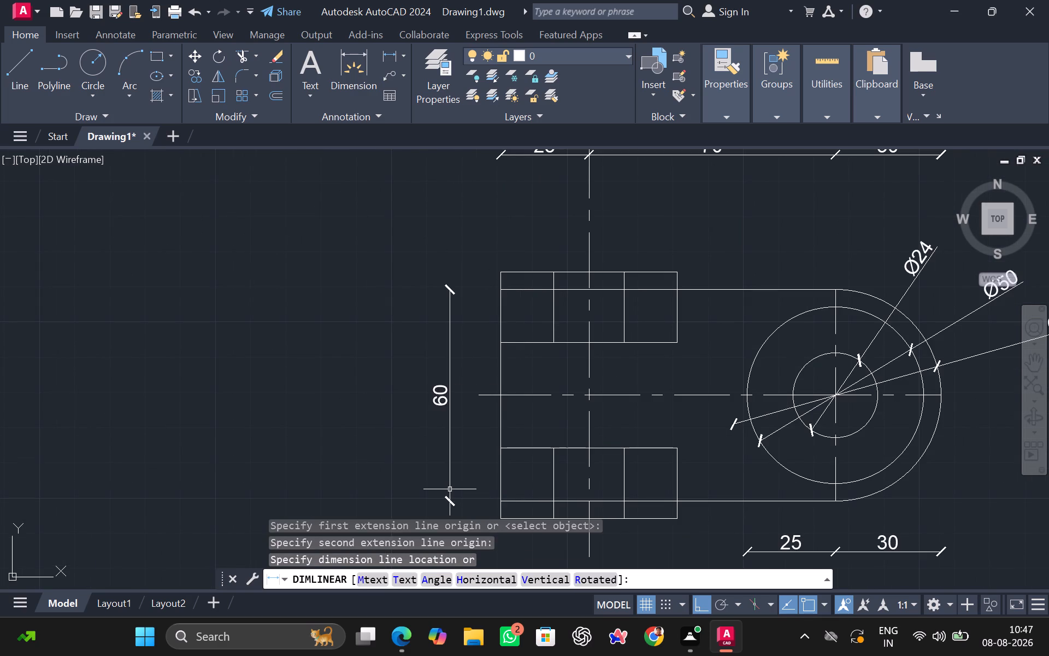
Add a vertical linear dimension for the lower lug's thickness in the plan view, between the lug and the plate width dimension.
{"action": "scroll", "coordinate": [453, 467], "scroll_direction": "down", "scroll_amount": 1}
{"action": "middle_click_drag", "start_coordinate": [446, 505], "coordinate": [447, 455]}
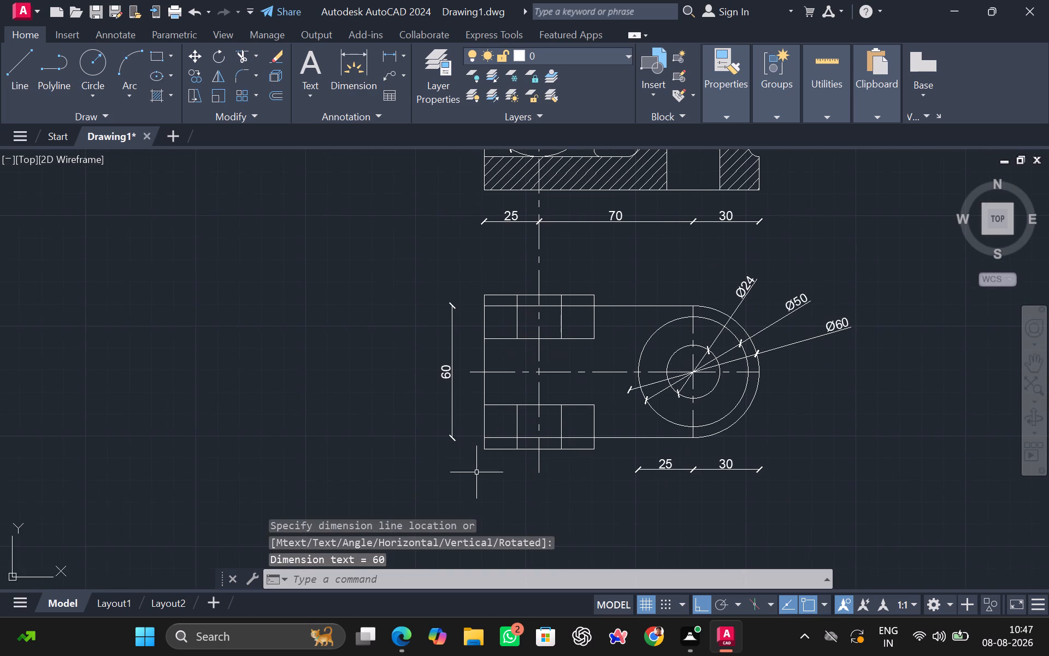
{"action": "scroll", "coordinate": [488, 472], "scroll_direction": "up", "scroll_amount": 1}
{"action": "key", "text": "space"}
{"action": "left_click", "coordinate": [482, 366]}
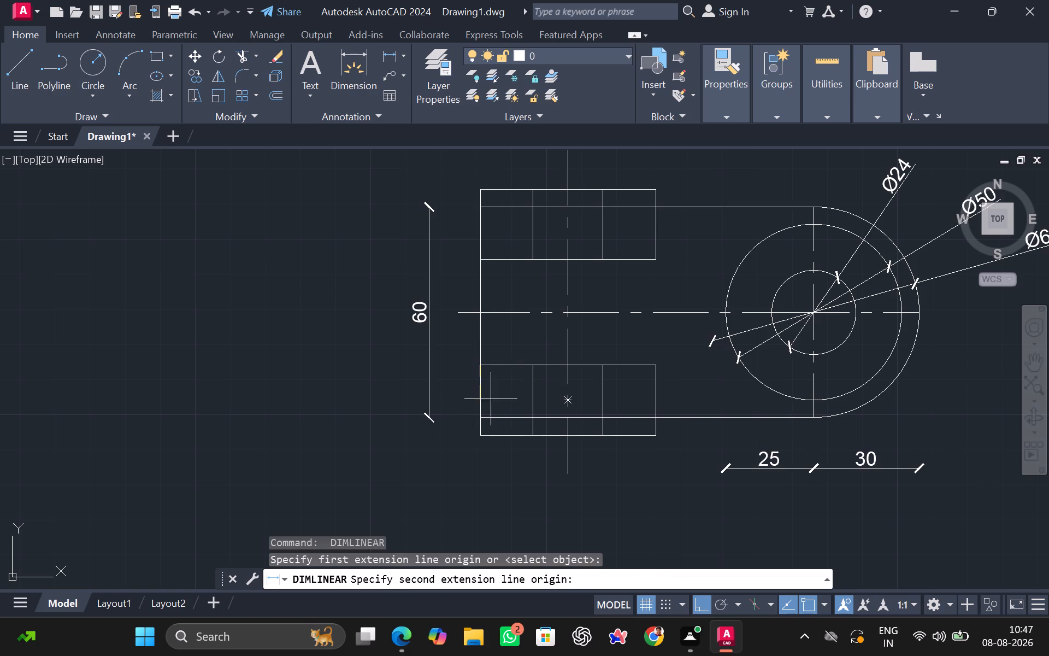
{"action": "left_click", "coordinate": [480, 436]}
{"action": "left_click", "coordinate": [465, 433]}
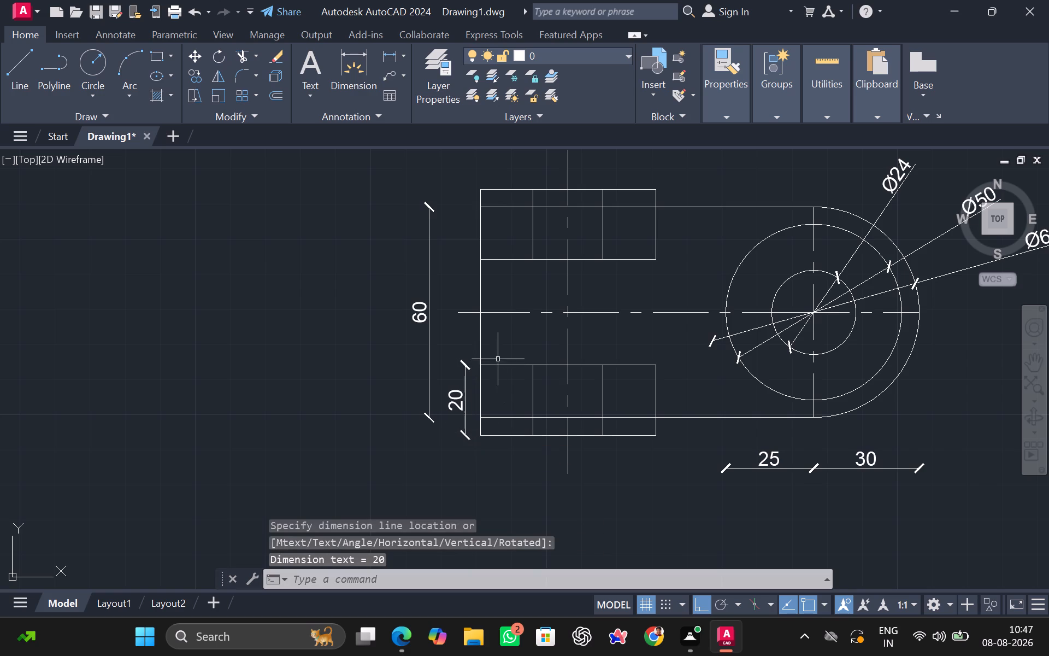
{"action": "key", "text": "space"}
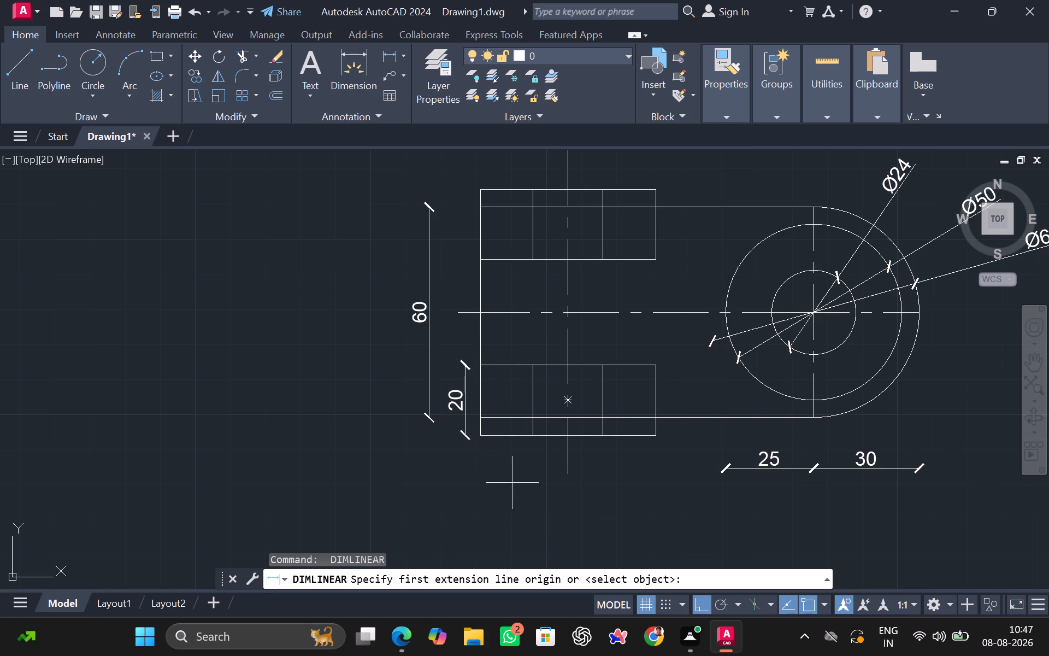
{"action": "key", "text": "Escape"}
Add a vertical linear dimension for the hatched base's thickness at the lug end of the side view.
{"action": "scroll", "coordinate": [511, 479], "scroll_direction": "down", "scroll_amount": 1}
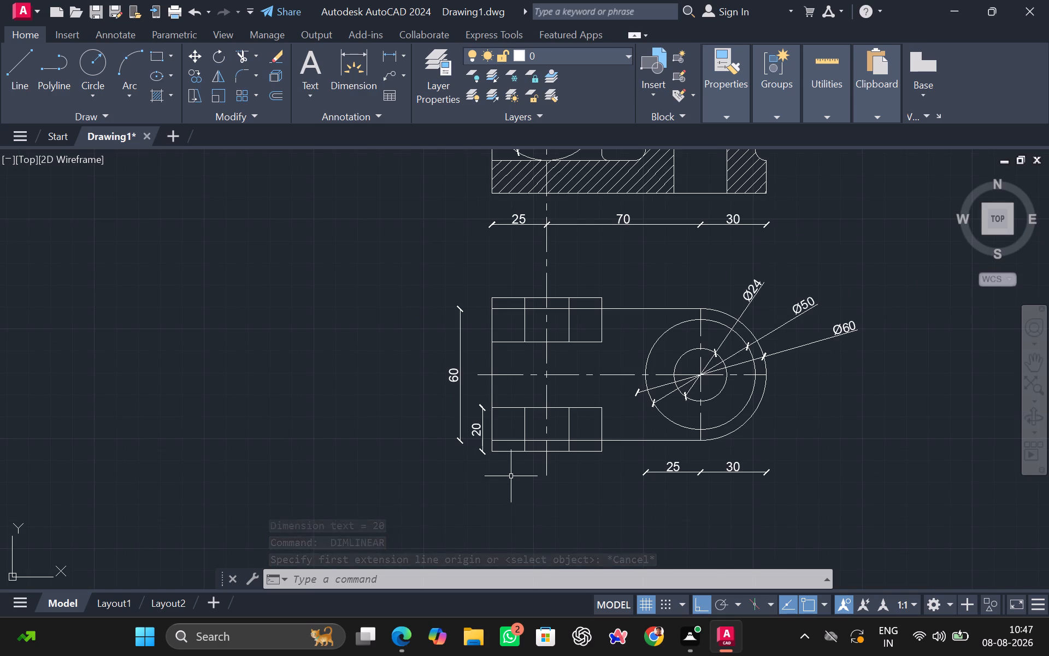
{"action": "scroll", "coordinate": [619, 304], "scroll_direction": "down", "scroll_amount": 1}
{"action": "middle_click_drag", "start_coordinate": [661, 267], "coordinate": [598, 323]}
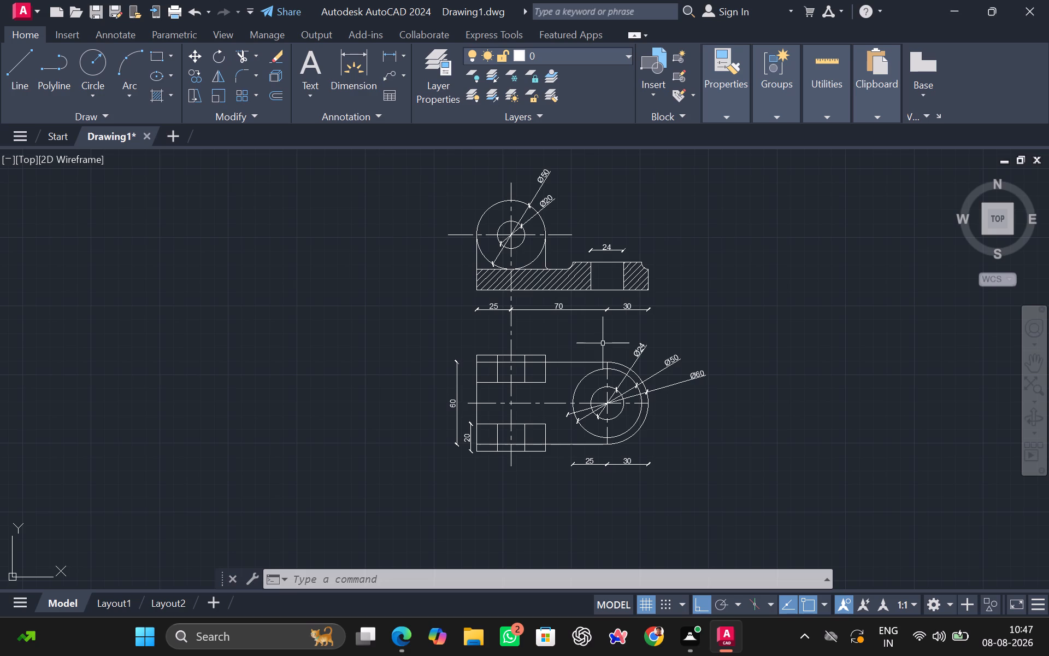
{"action": "scroll", "coordinate": [448, 291], "scroll_direction": "up", "scroll_amount": 2}
{"action": "key", "text": "space"}
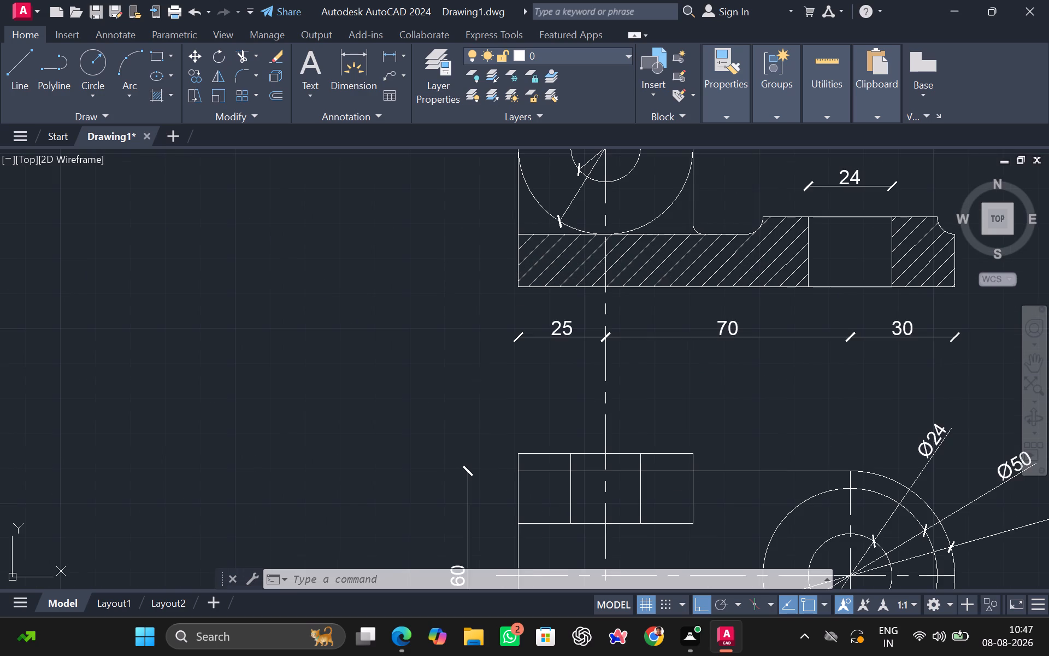
{"action": "left_click", "coordinate": [517, 236]}
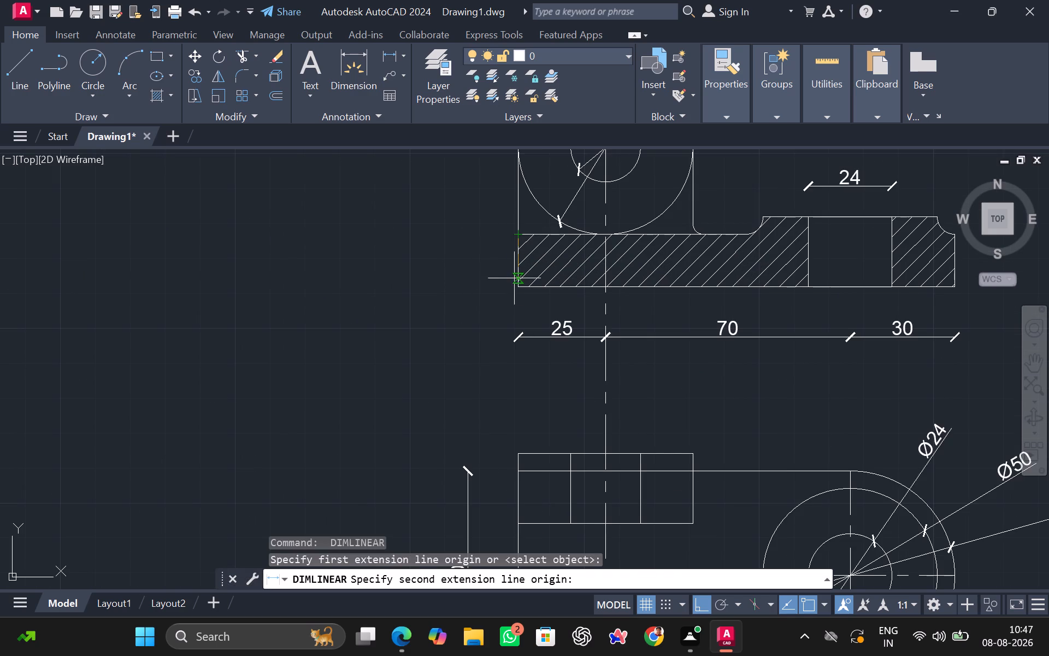
{"action": "left_click", "coordinate": [517, 285]}
{"action": "left_click", "coordinate": [494, 289]}
Draw a 60 mm horizontal line for a third view, level with the sectioned base's bottom edge and starting about 70 mm beyond its end.
{"action": "scroll", "coordinate": [605, 279], "scroll_direction": "down", "scroll_amount": 2}
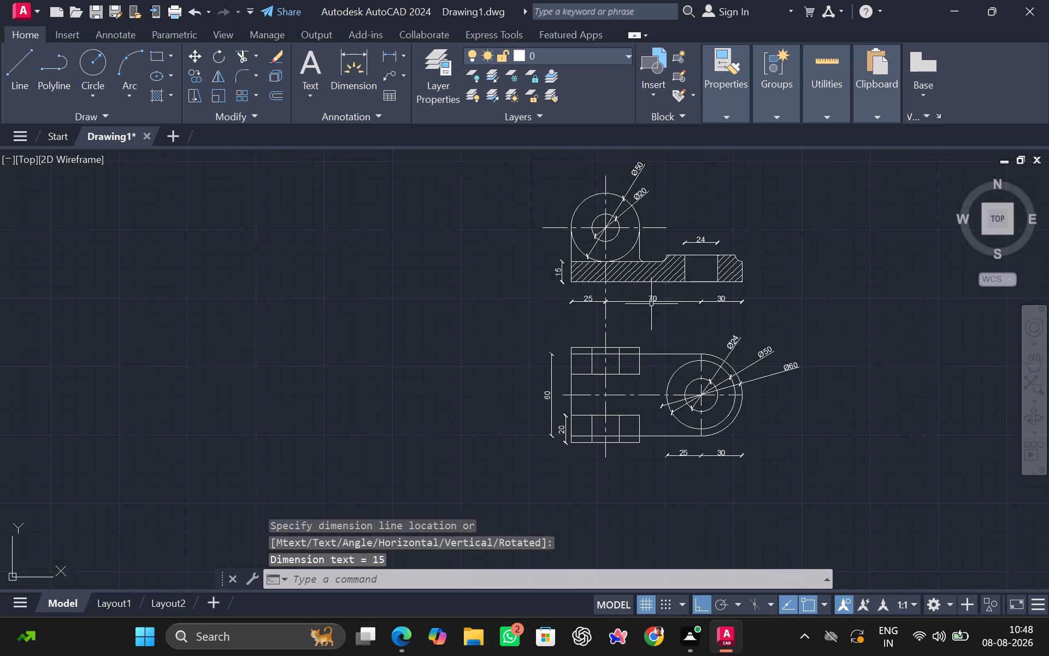
{"action": "middle_click_drag", "start_coordinate": [712, 321], "coordinate": [607, 330]}
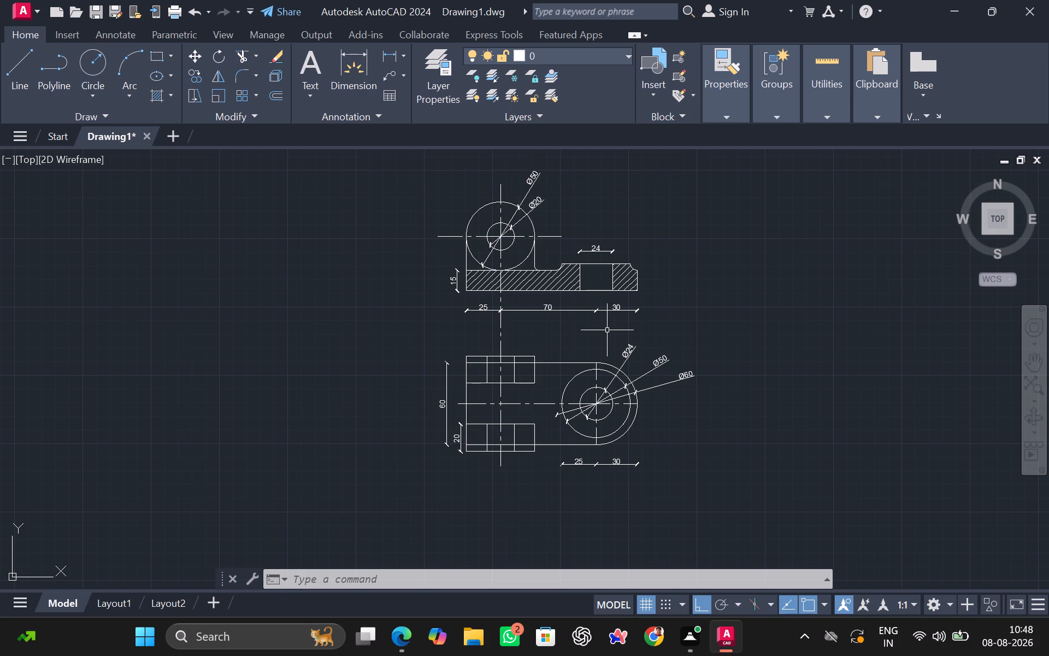
{"action": "middle_click_drag", "start_coordinate": [718, 336], "coordinate": [608, 350]}
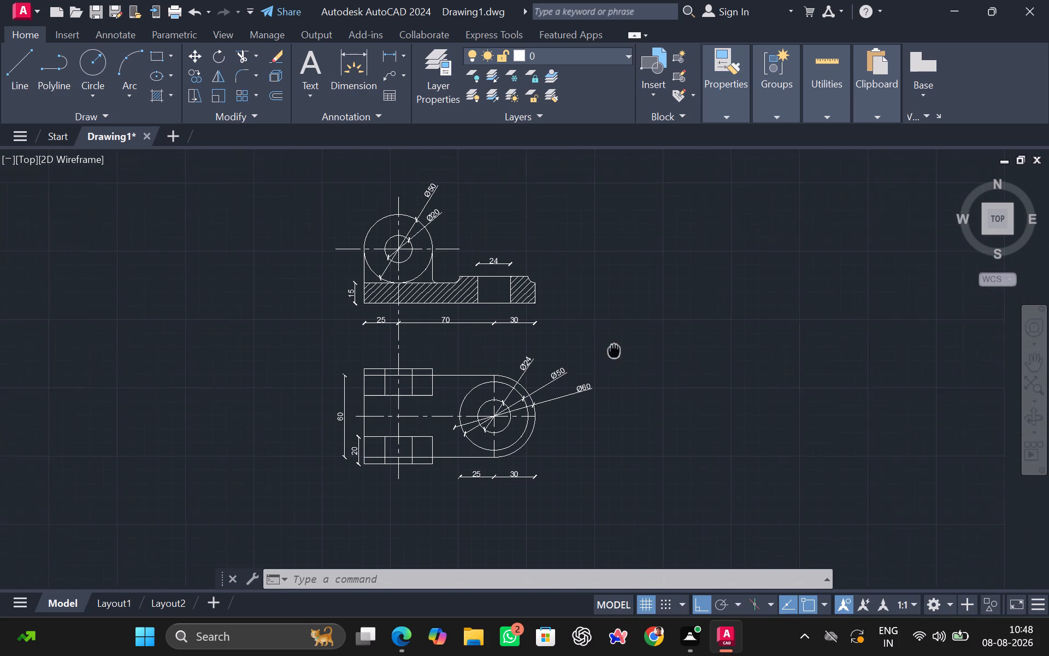
{"action": "middle_click_drag", "start_coordinate": [608, 350], "coordinate": [508, 355]}
{"action": "key", "text": "l"}
{"action": "key", "text": "Return"}
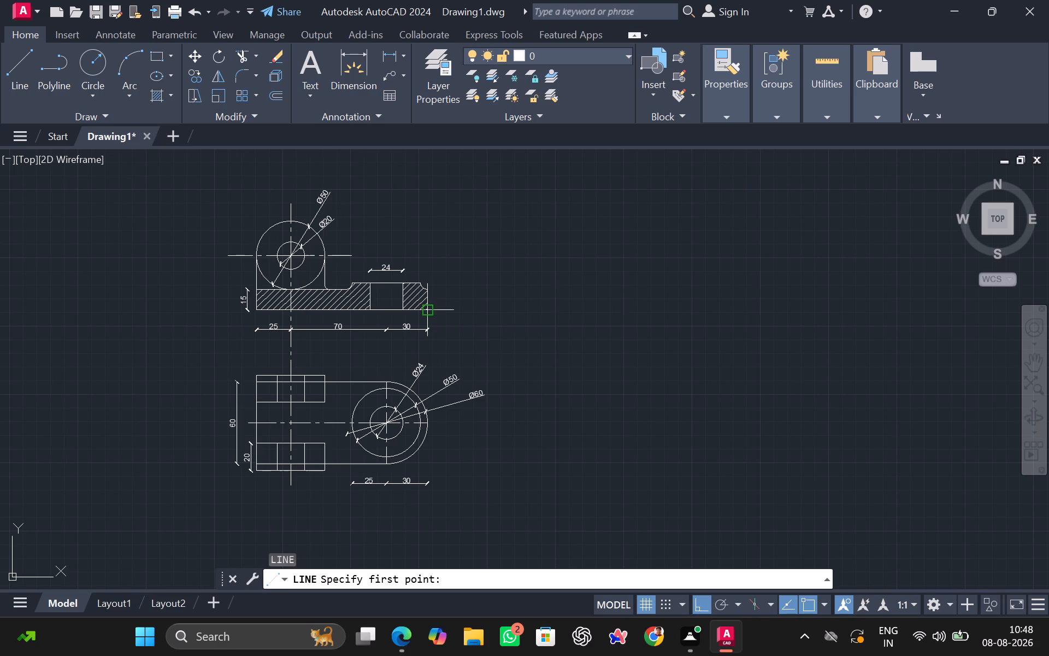
{"action": "left_click", "coordinate": [525, 309]}
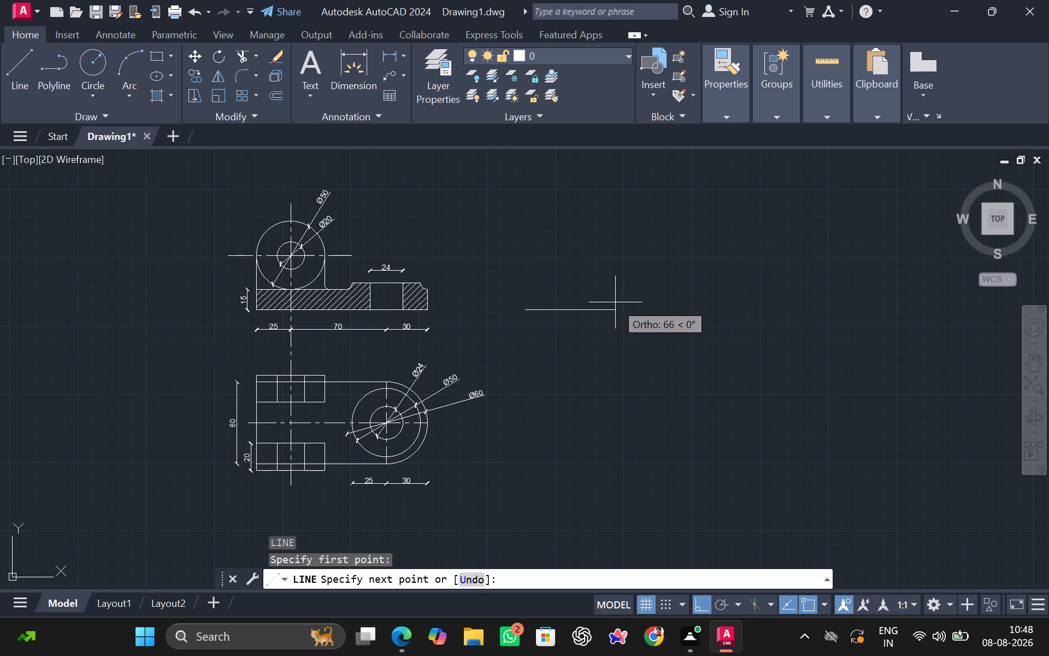
{"action": "type", "text": "60"}
{"action": "key", "text": "Return"}
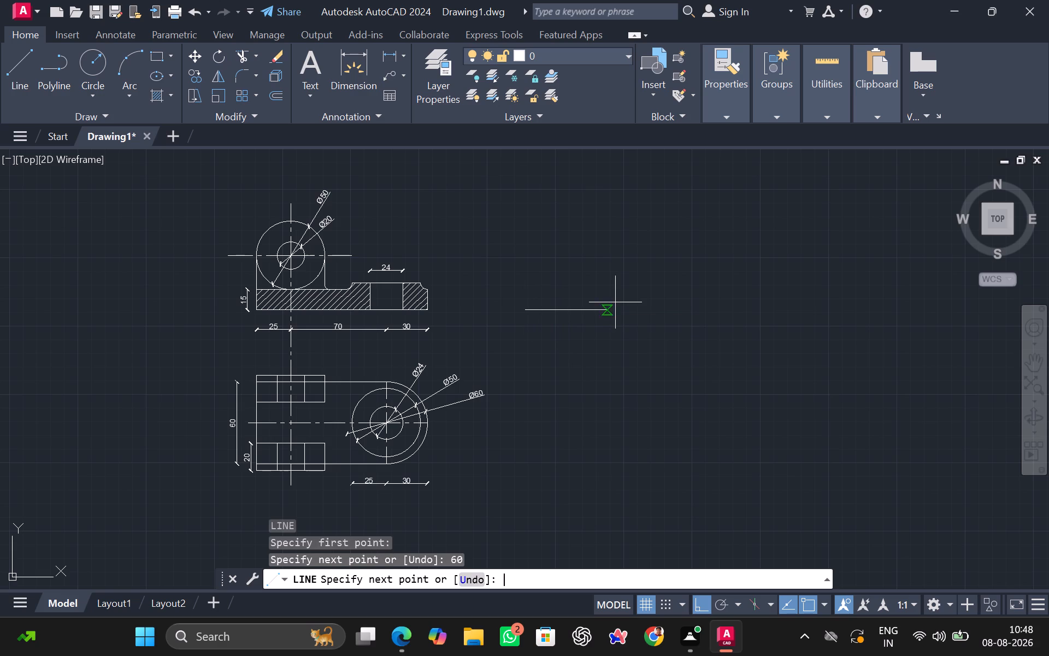
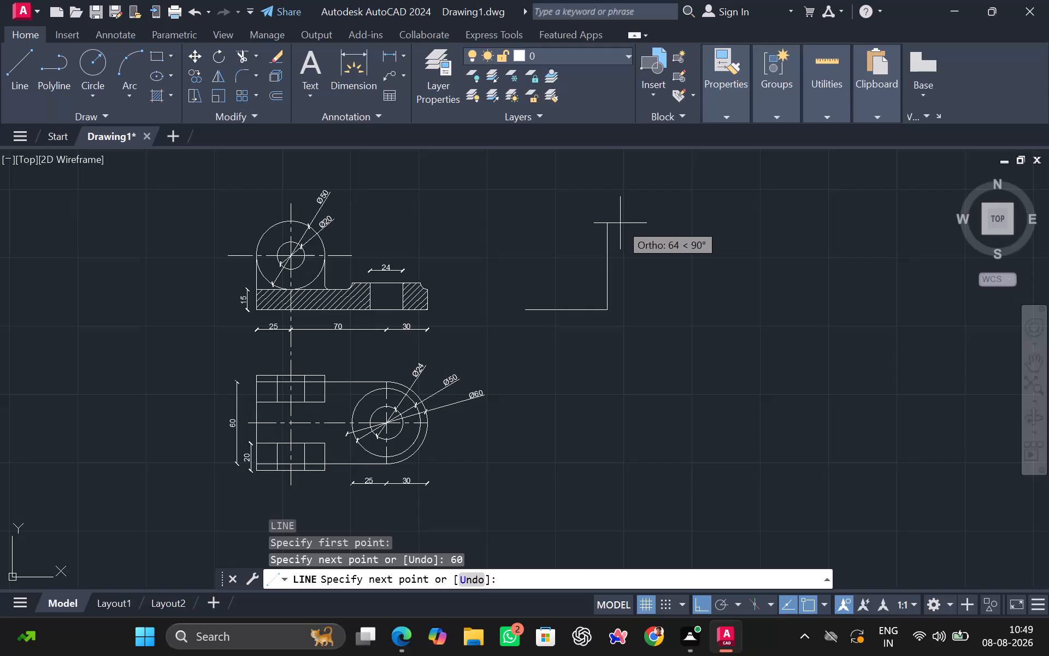
Complete the third view's base as a closed rectangle, 15 mm high above the 60 mm line.
{"action": "type", "text": "15"}
{"action": "key", "text": "Return"}
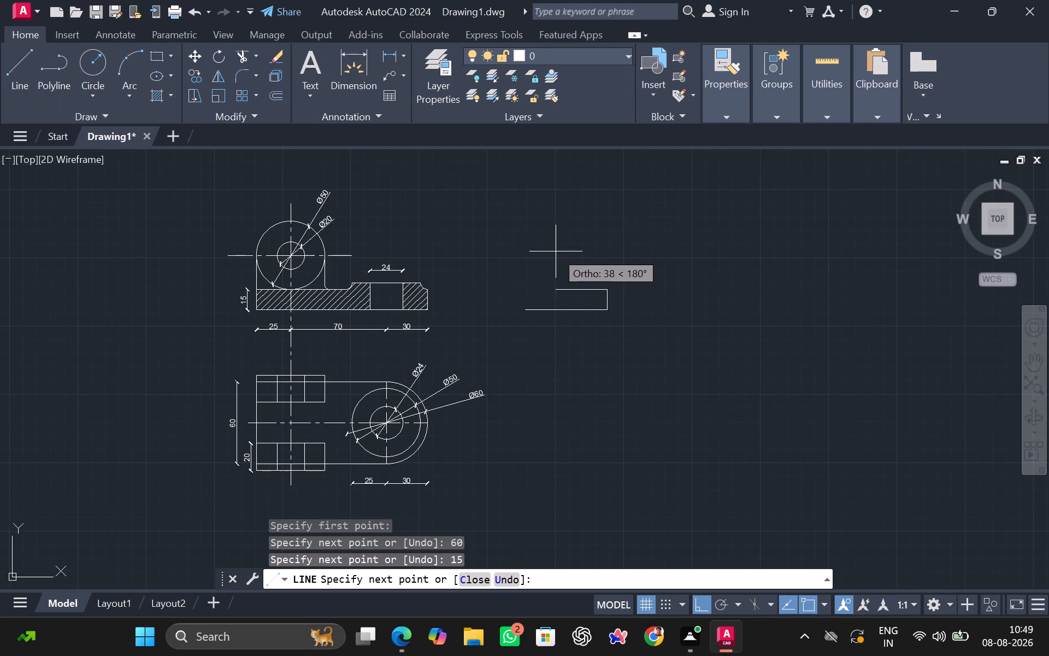
{"action": "left_click", "coordinate": [525, 289]}
{"action": "left_click", "coordinate": [527, 309]}
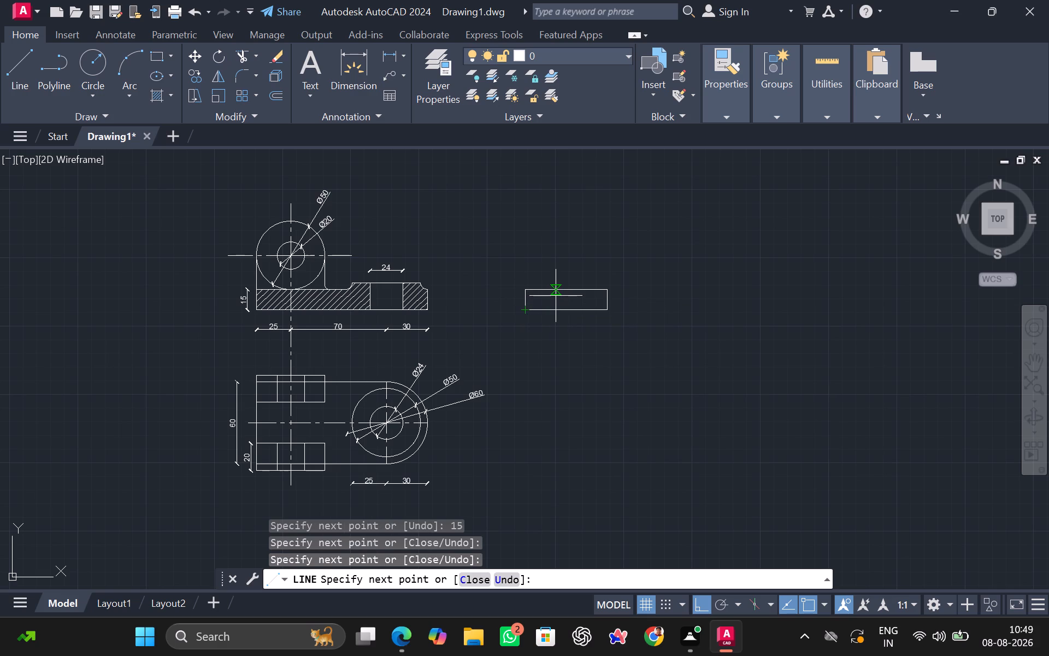
{"action": "key", "text": "space"}
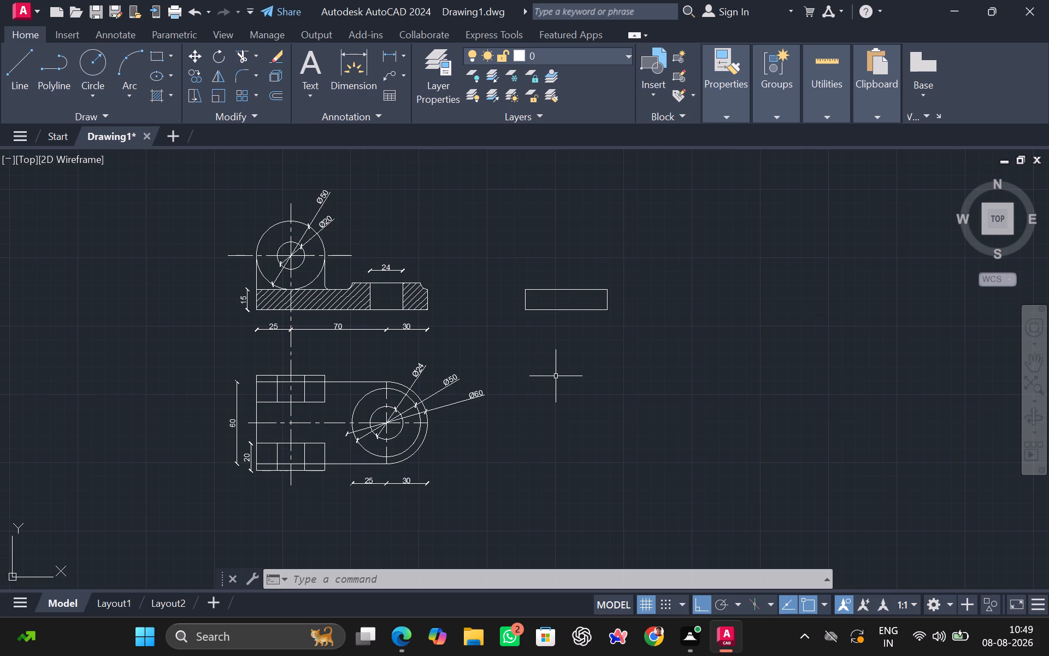
Draw a 20 mm horizontal line in the empty space about 60 mm below the third view's base rectangle.
{"action": "key", "text": "l"}
{"action": "key", "text": "Return"}
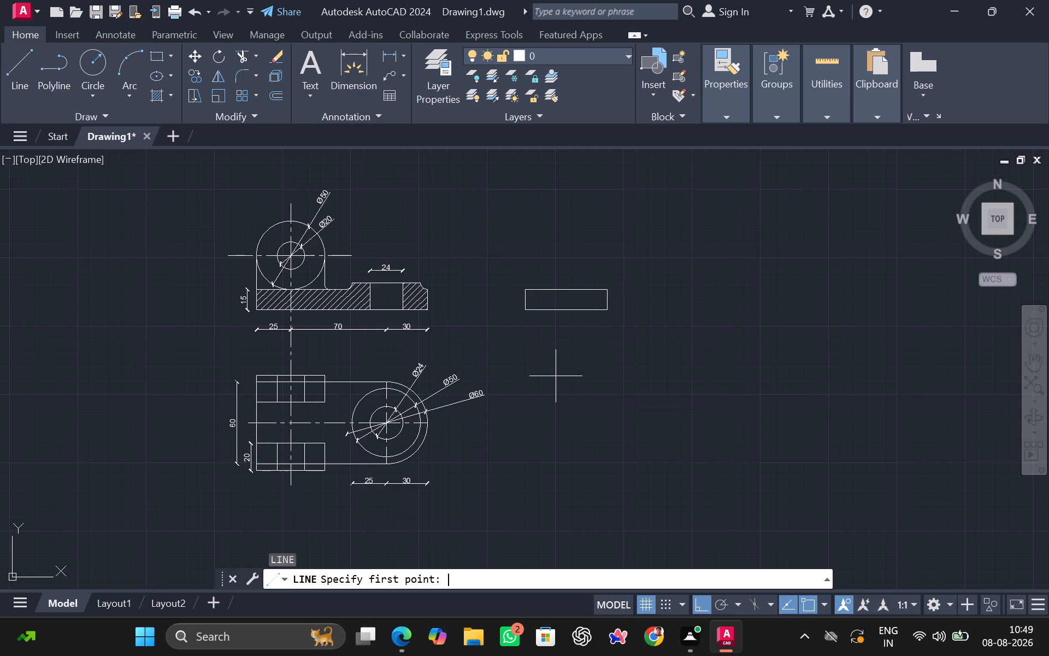
{"action": "left_click", "coordinate": [550, 394]}
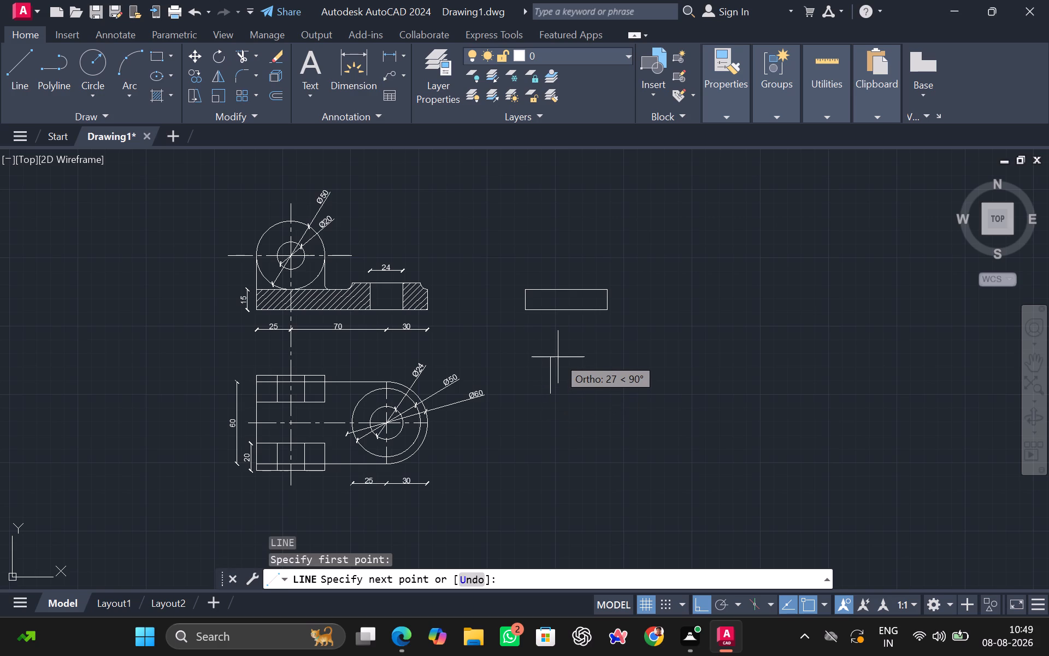
{"action": "type", "text": "20"}
{"action": "key", "text": "Return"}
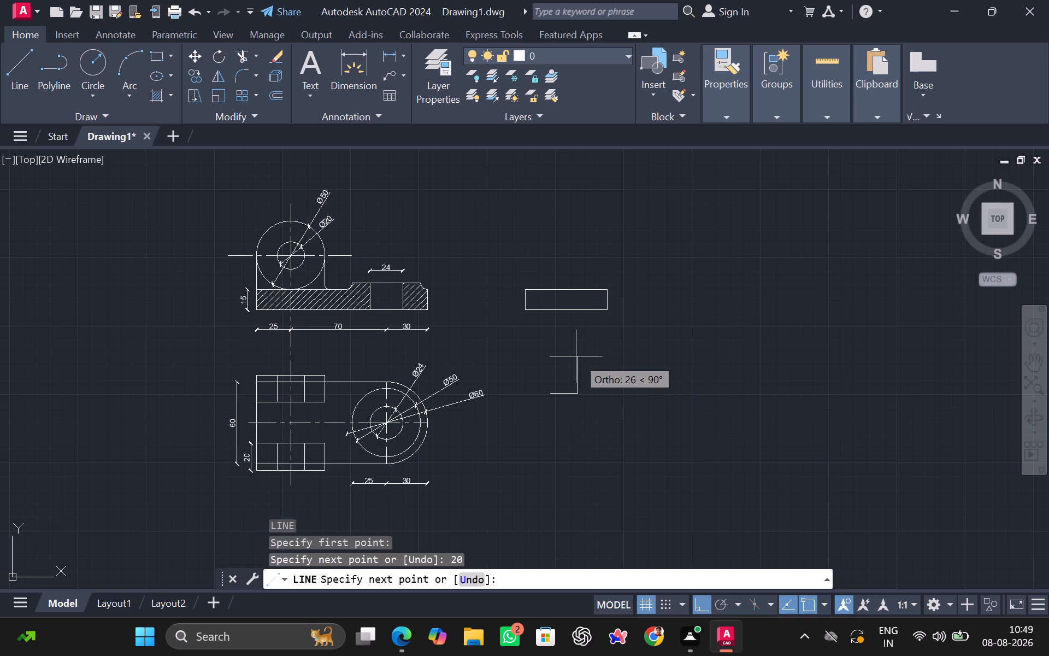
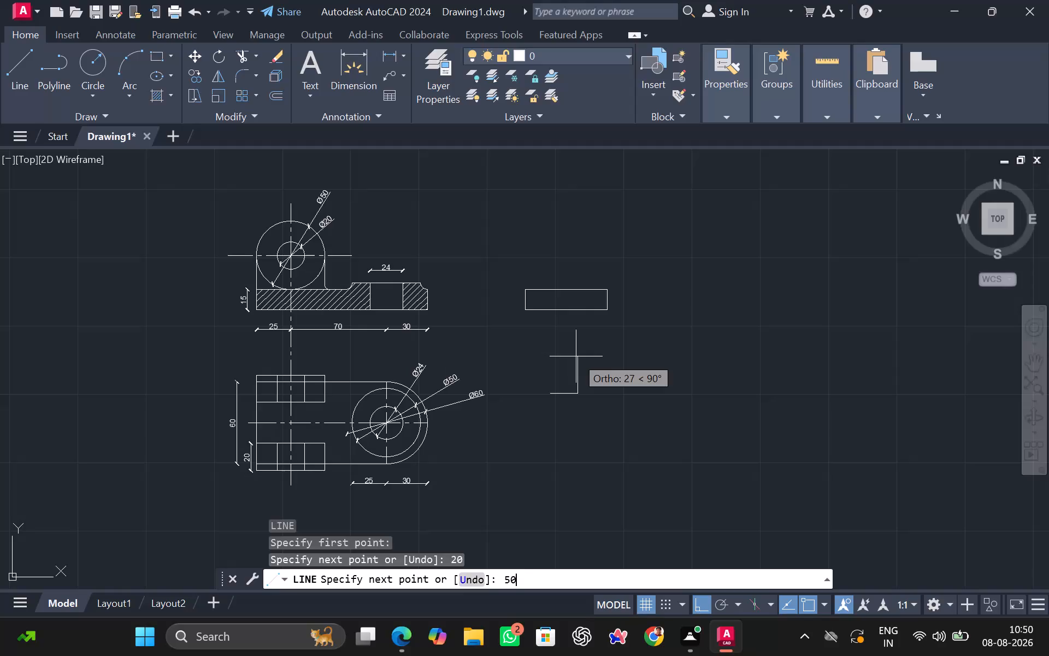
Complete the upright below the third view as a closed rectangle, 50 mm high above the 20 mm line.
{"action": "key", "text": "Return"}
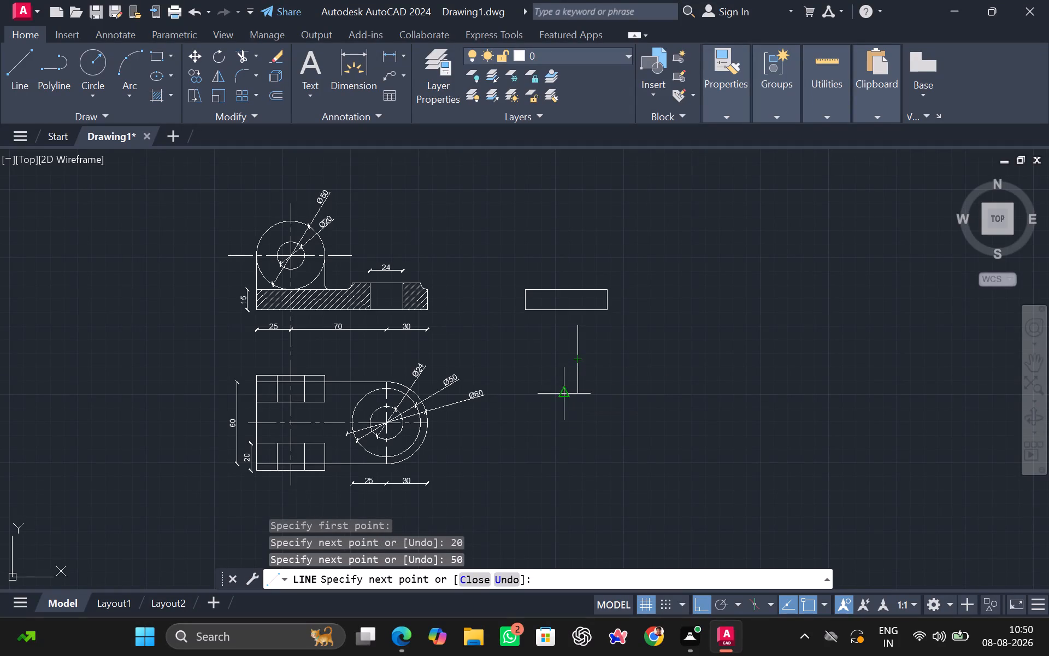
{"action": "left_click", "coordinate": [549, 325]}
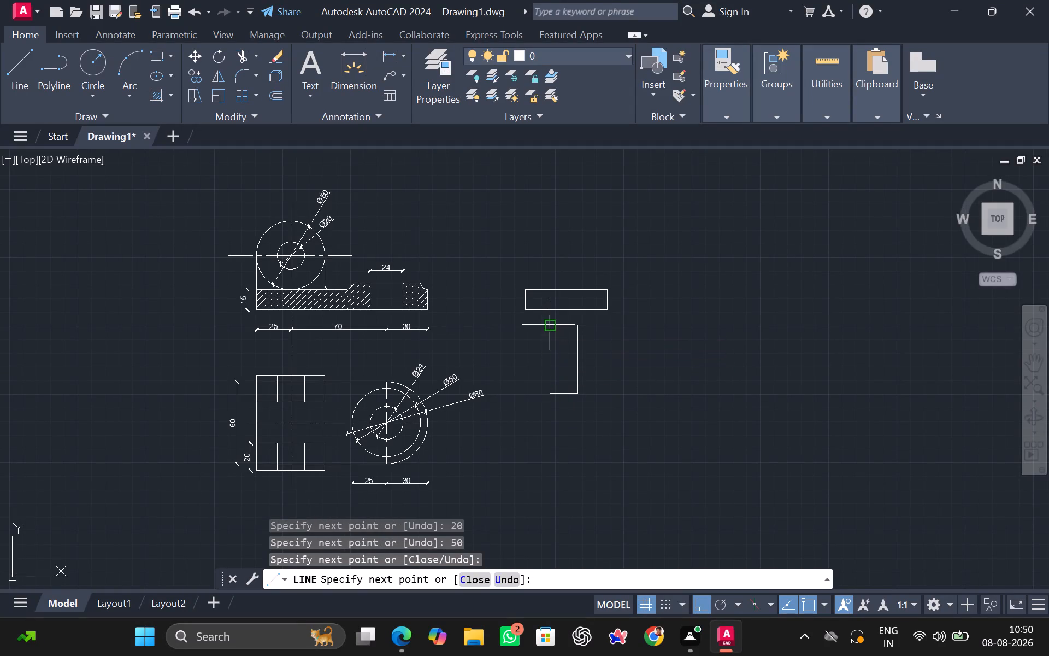
{"action": "left_click", "coordinate": [553, 394]}
{"action": "key", "text": "space"}
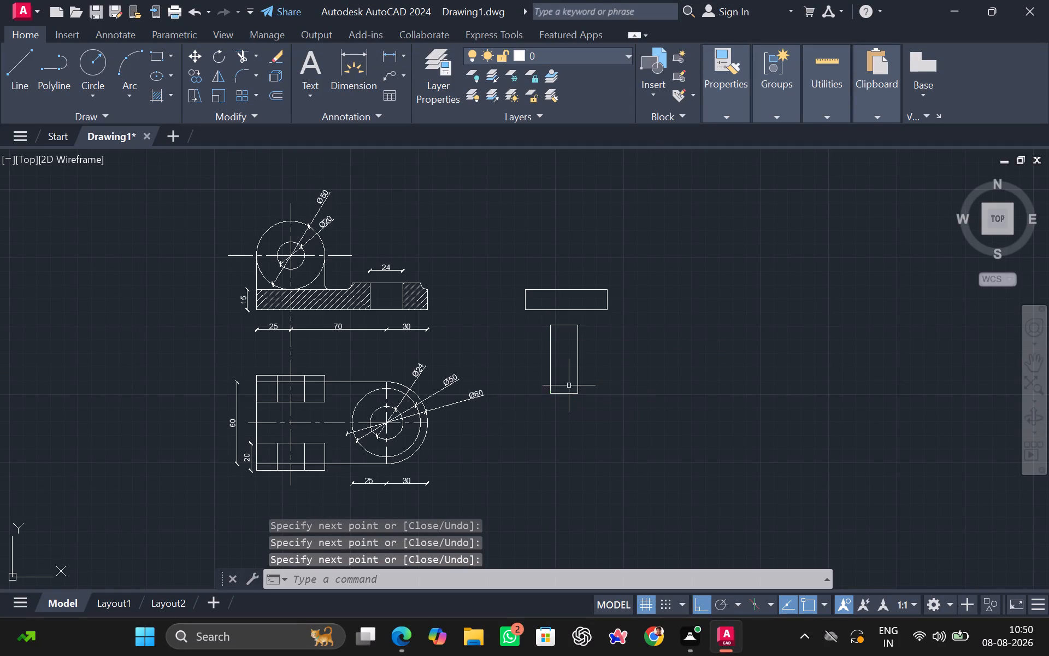
Join the four sides of the 20 by 50 mm rectangle into a single polyline.
{"action": "left_click", "coordinate": [585, 321]}
{"action": "left_click", "coordinate": [544, 410]}
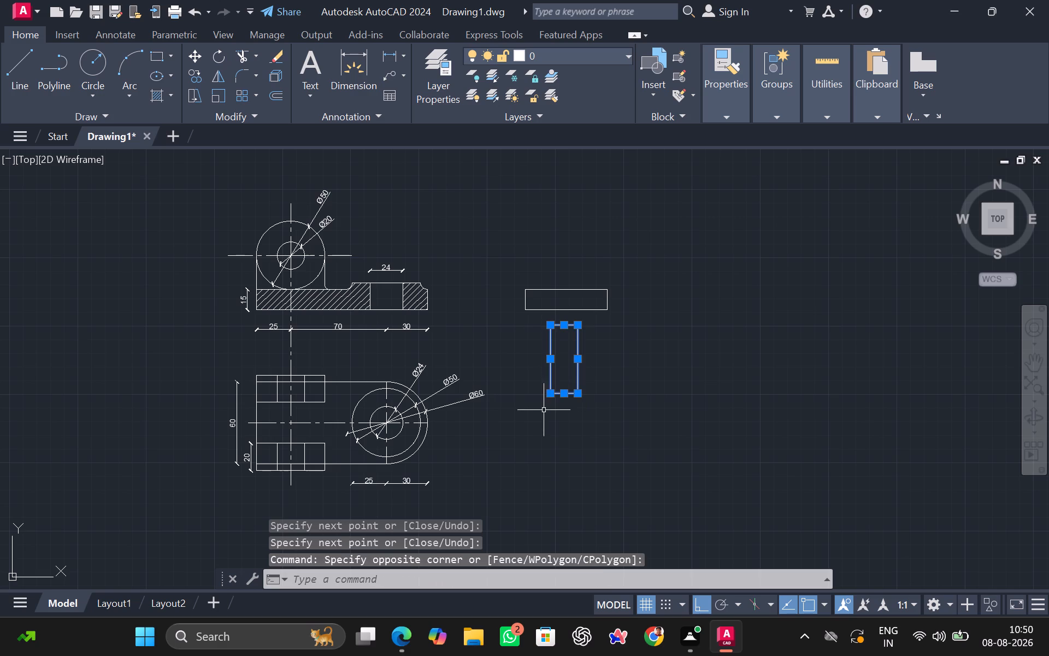
{"action": "type", "text": "JPOIN"}
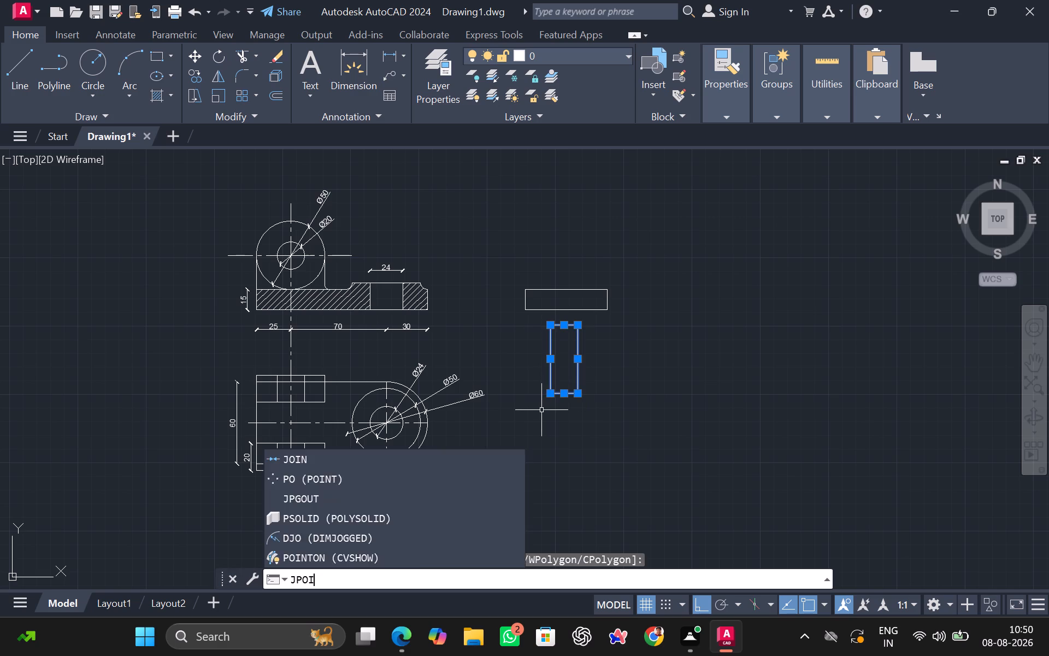
{"action": "key", "text": "Return"}
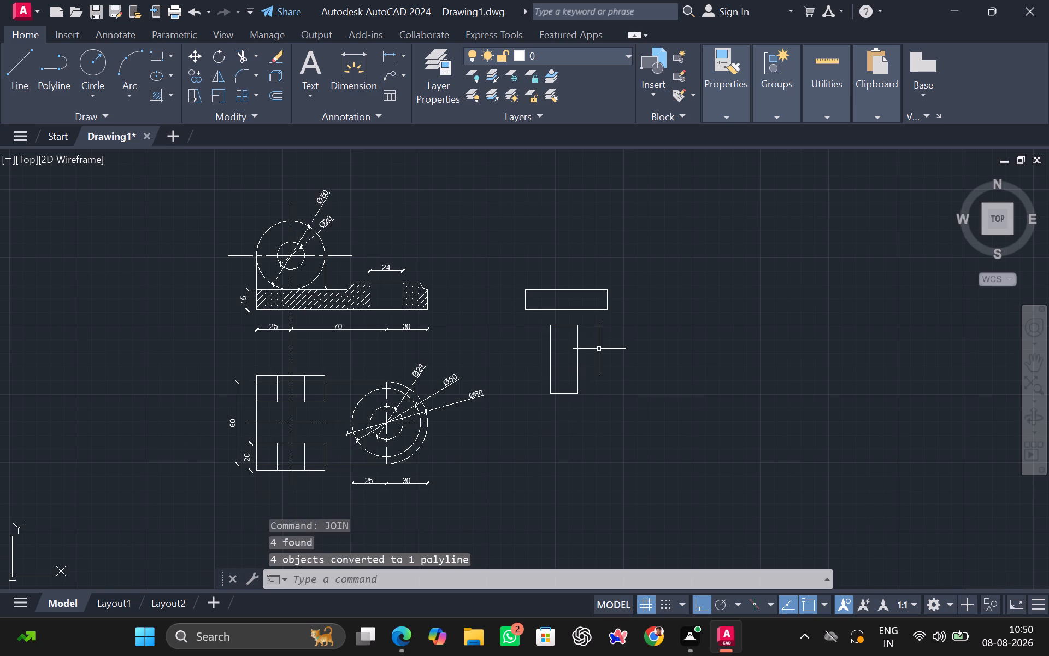
Move the upright rectangle by its lower-left corner onto the upper-left corner of the third view's base.
{"action": "left_click", "coordinate": [581, 364]}
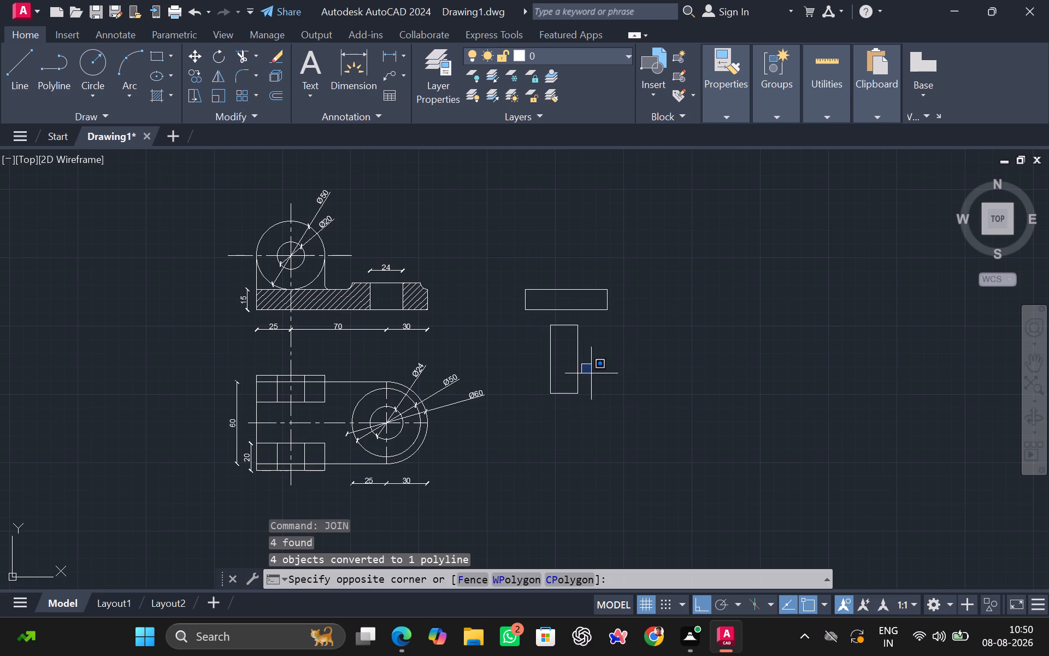
{"action": "left_click", "coordinate": [547, 382]}
{"action": "key", "text": "m"}
{"action": "key", "text": "Return"}
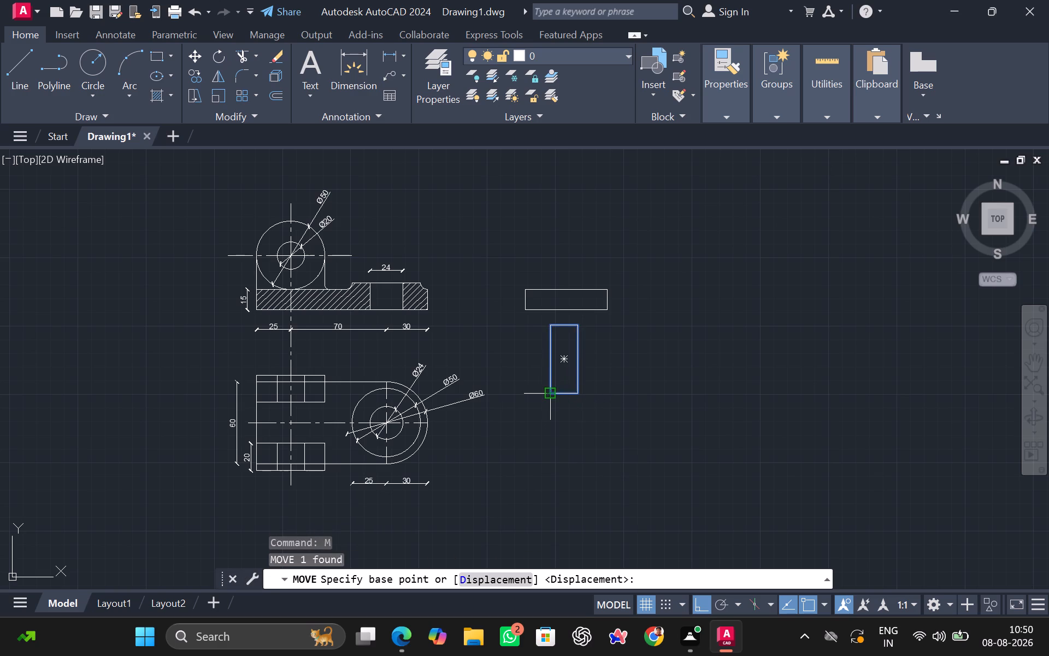
{"action": "left_click", "coordinate": [552, 391]}
{"action": "left_click", "coordinate": [526, 288]}
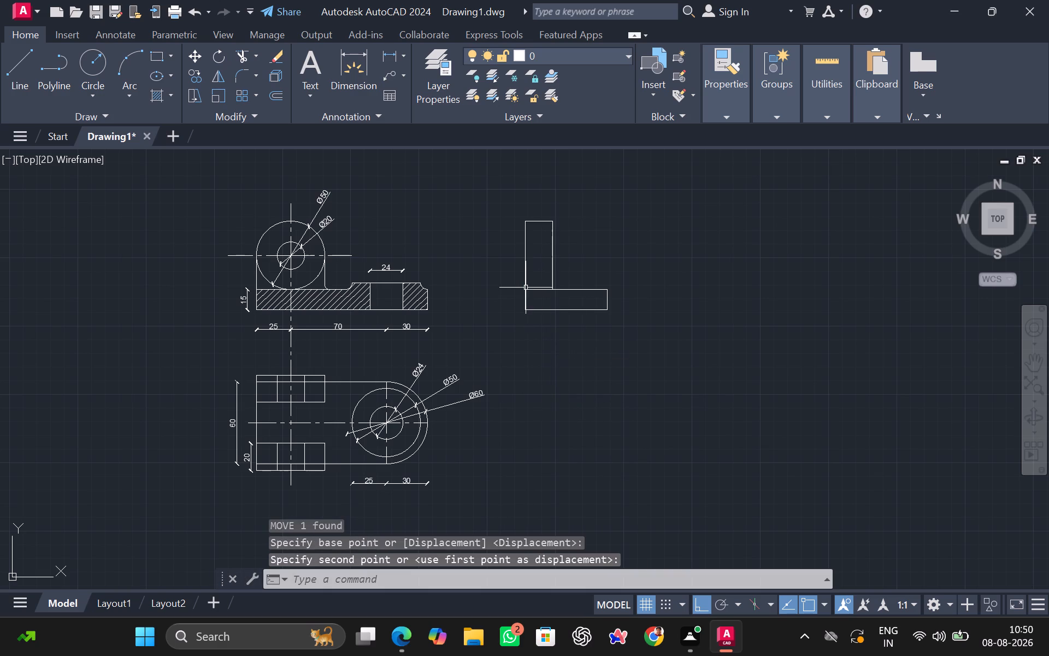
Copy the upright by its lower-right corner to the upper-right corner of the third view's base.
{"action": "left_click_drag", "start_coordinate": [562, 216], "coordinate": [556, 221]}
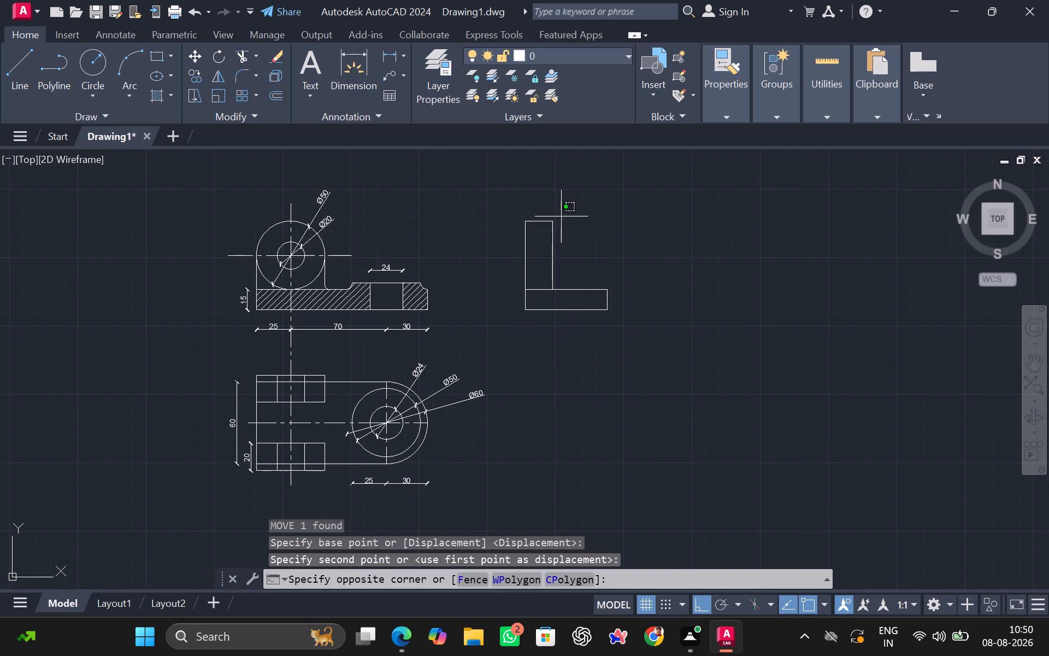
{"action": "left_click_drag", "start_coordinate": [556, 221], "coordinate": [537, 242]}
{"action": "left_click", "coordinate": [511, 277]}
{"action": "type", "text": "CO"}
{"action": "key", "text": "Return"}
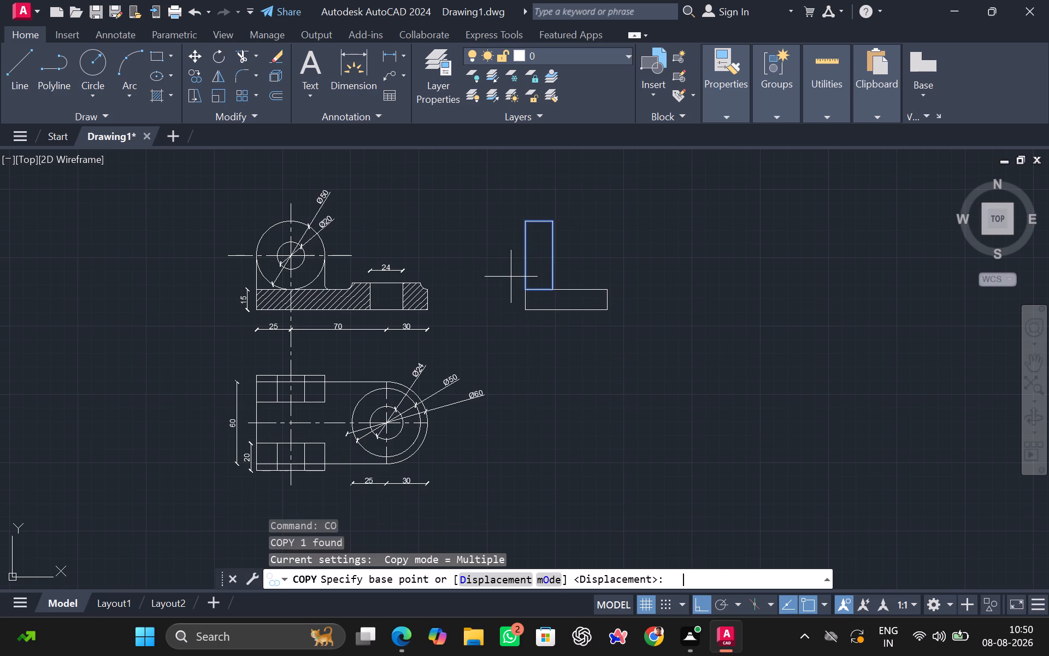
{"action": "left_click", "coordinate": [550, 288]}
{"action": "left_click", "coordinate": [605, 290]}
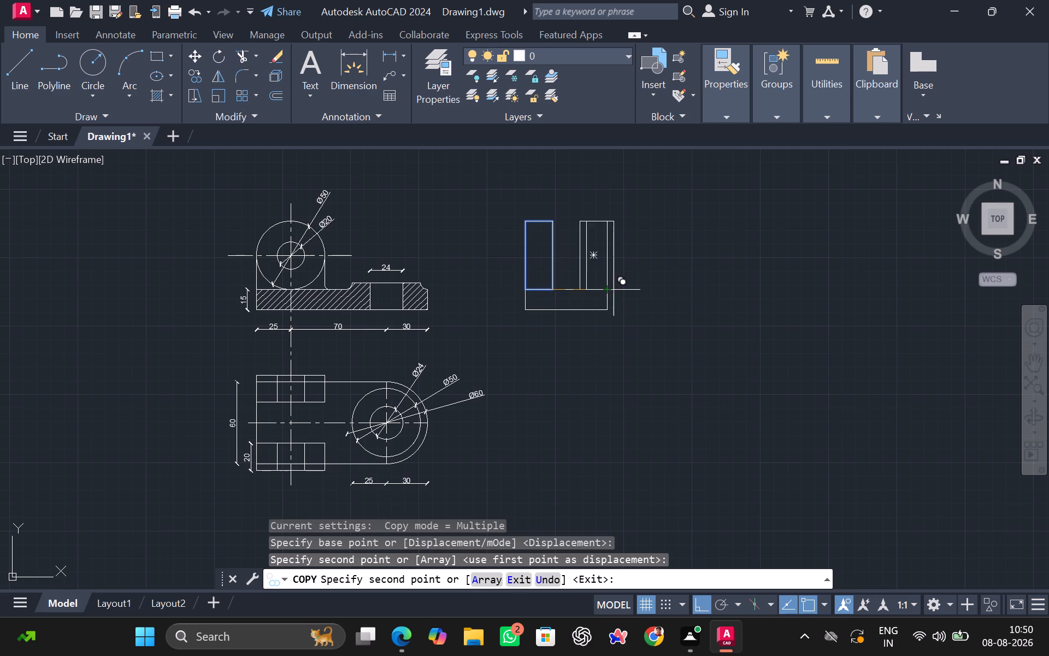
{"action": "key", "text": "space"}
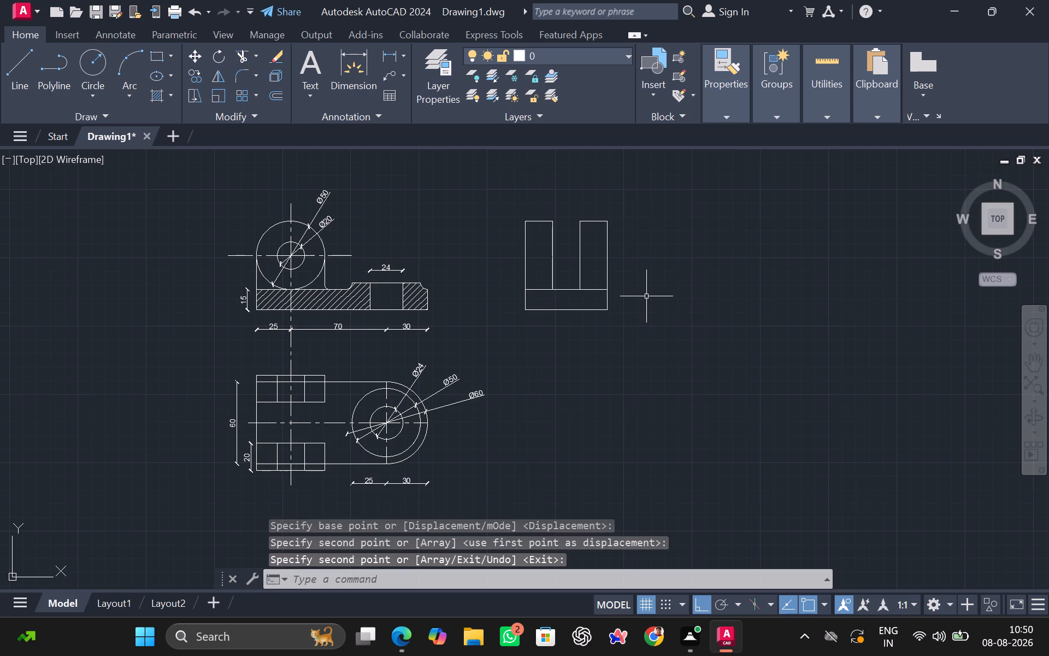
Move the left upright of the third view 5 mm outward to the left, past the base's edge.
{"action": "left_click_drag", "start_coordinate": [558, 209], "coordinate": [545, 220]}
{"action": "left_click", "coordinate": [512, 243]}
{"action": "type", "text": "MJ"}
{"action": "key", "text": "Return"}
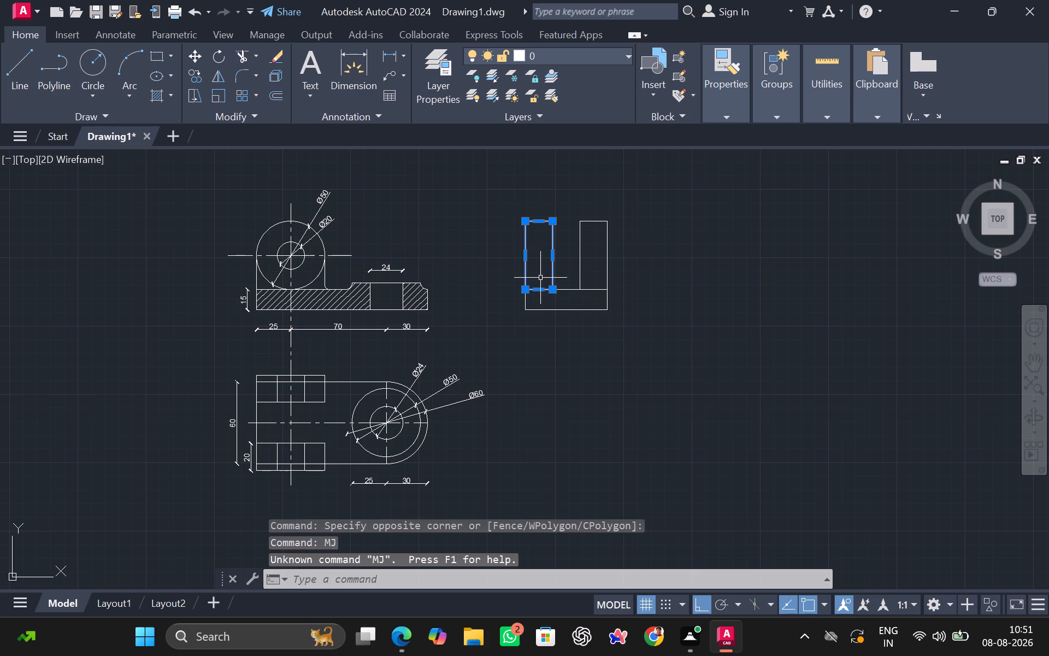
{"action": "key", "text": "m"}
{"action": "key", "text": "Return"}
{"action": "left_click", "coordinate": [526, 291]}
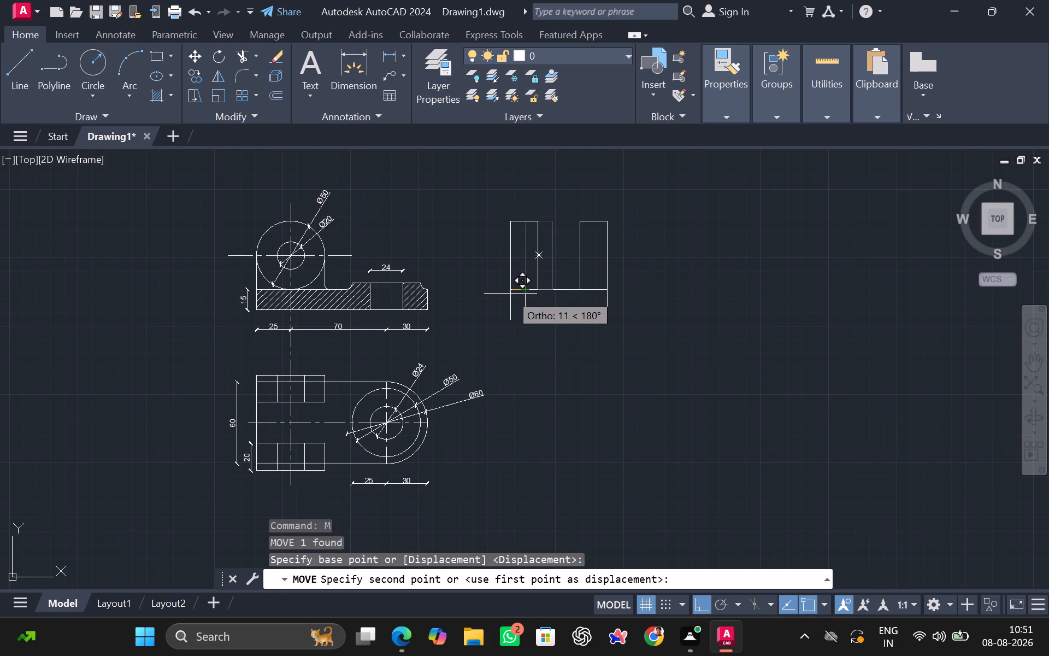
{"action": "key", "text": "5"}
{"action": "key", "text": "Return"}
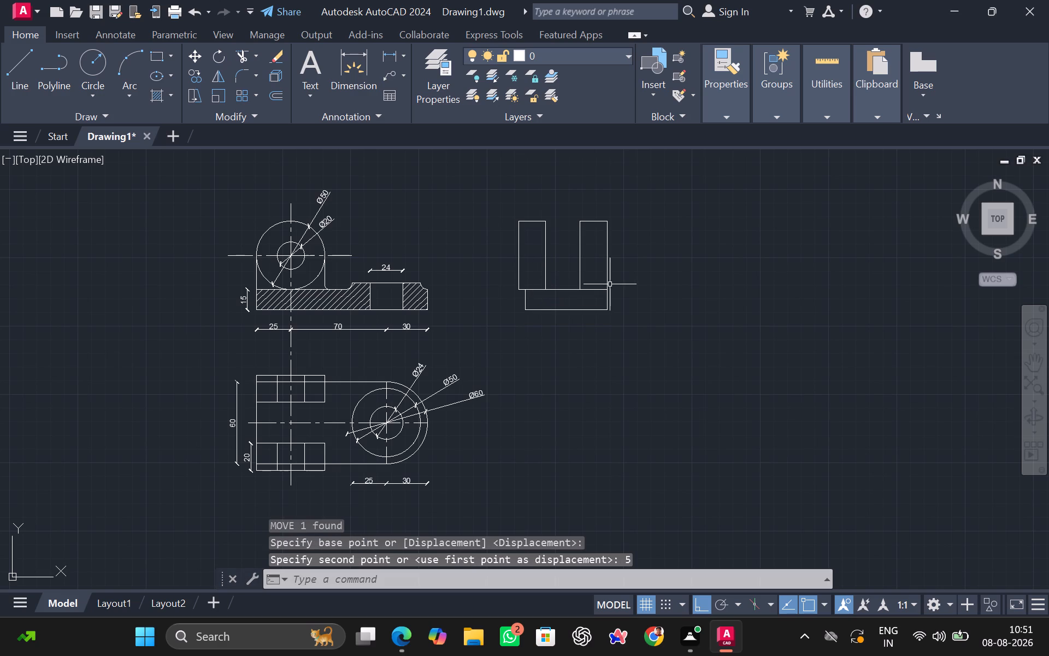
Move the right upright of the third view 5 mm outward to the right, past the base's edge.
{"action": "left_click_drag", "start_coordinate": [623, 210], "coordinate": [591, 225]}
{"action": "left_click", "coordinate": [565, 255]}
{"action": "key", "text": "m"}
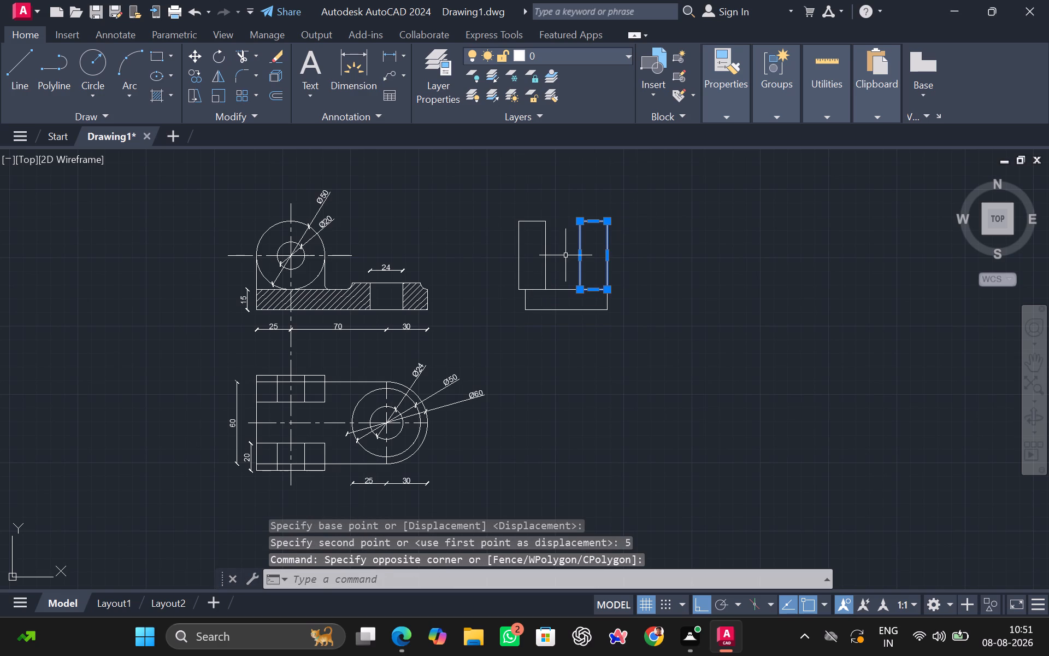
{"action": "key", "text": "Return"}
{"action": "left_click", "coordinate": [604, 292]}
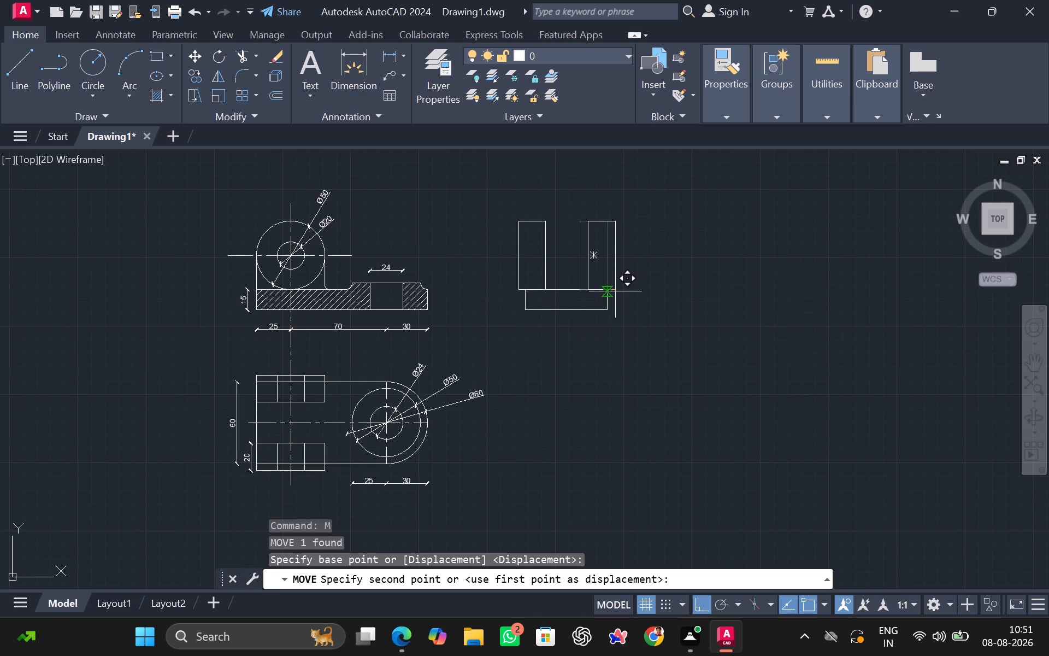
{"action": "key", "text": "5"}
{"action": "key", "text": "Return"}
{"action": "key", "text": "space"}
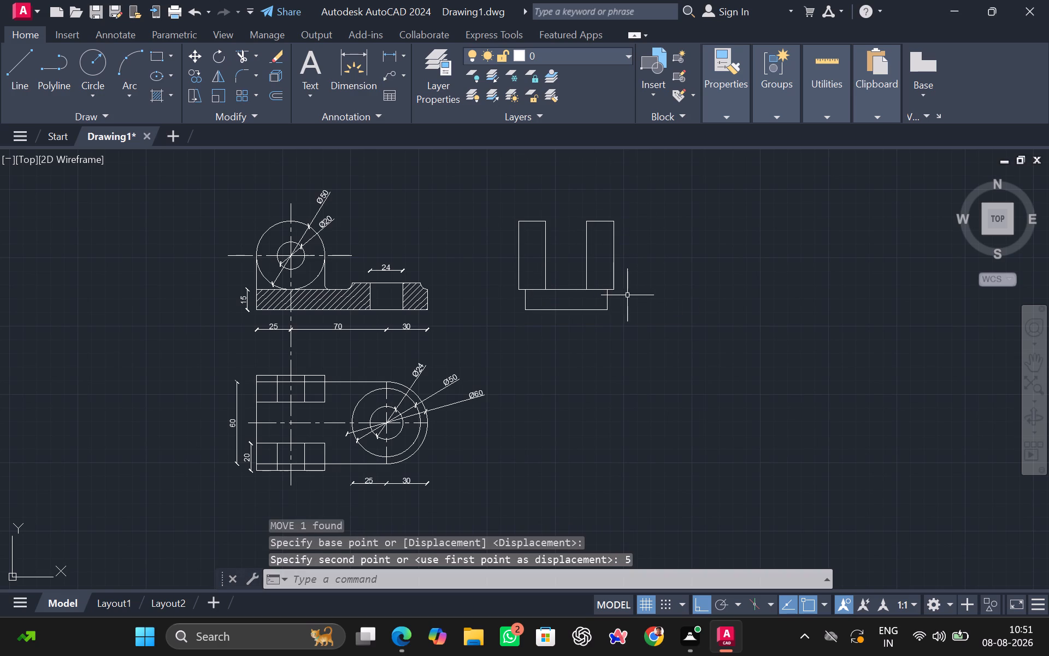
{"action": "scroll", "coordinate": [555, 326], "scroll_direction": "up", "scroll_amount": 2}
{"action": "middle_click_drag", "start_coordinate": [555, 326], "coordinate": [544, 364]}
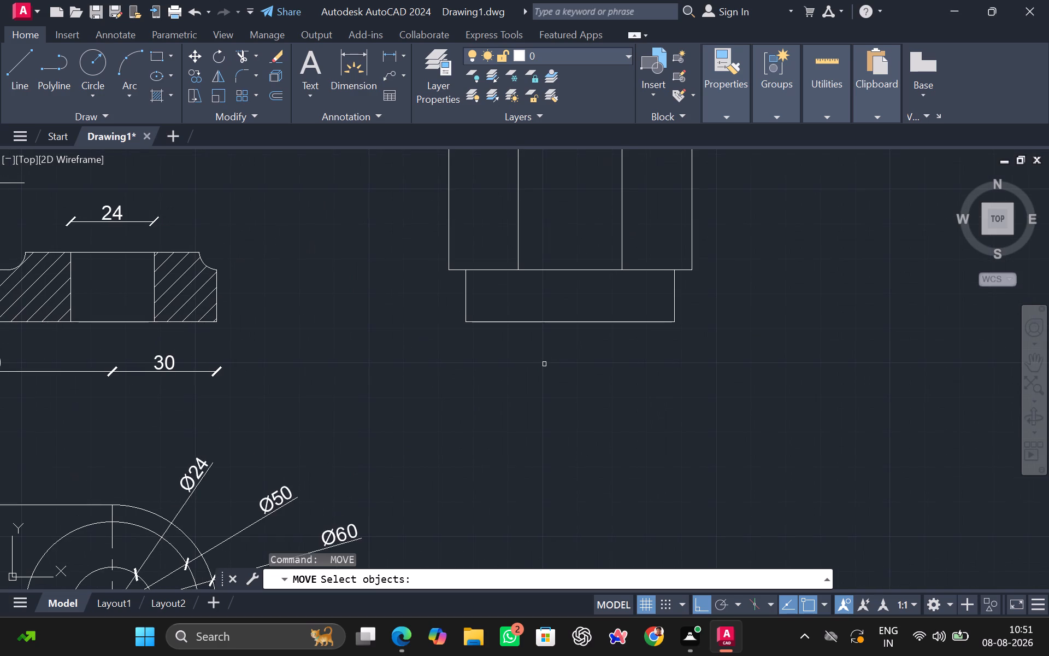
{"action": "key", "text": "space"}
Measure the distance from the upper lug's left edge to its first hole line in the plan view, without placing a dimension.
{"action": "scroll", "coordinate": [544, 364], "scroll_direction": "down", "scroll_amount": 1}
{"action": "middle_click_drag", "start_coordinate": [544, 364], "coordinate": [535, 384]}
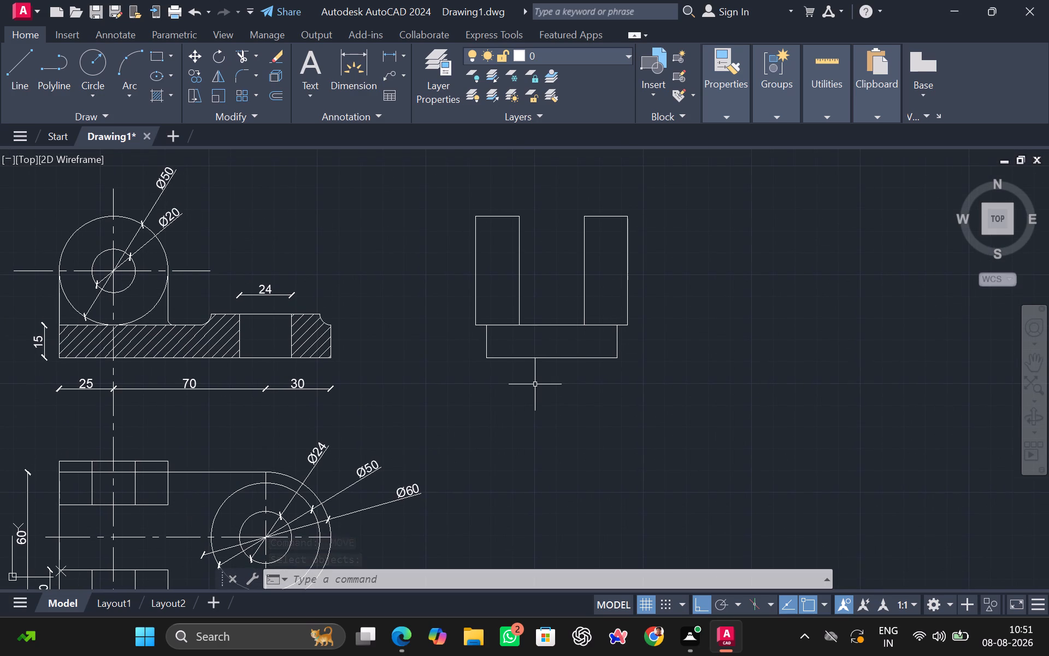
{"action": "scroll", "coordinate": [447, 373], "scroll_direction": "down", "scroll_amount": 1}
{"action": "middle_click_drag", "start_coordinate": [453, 407], "coordinate": [482, 317]}
{"action": "scroll", "coordinate": [276, 370], "scroll_direction": "up", "scroll_amount": 2}
{"action": "scroll", "coordinate": [202, 389], "scroll_direction": "up", "scroll_amount": 2}
{"action": "middle_click_drag", "start_coordinate": [202, 389], "coordinate": [251, 423]}
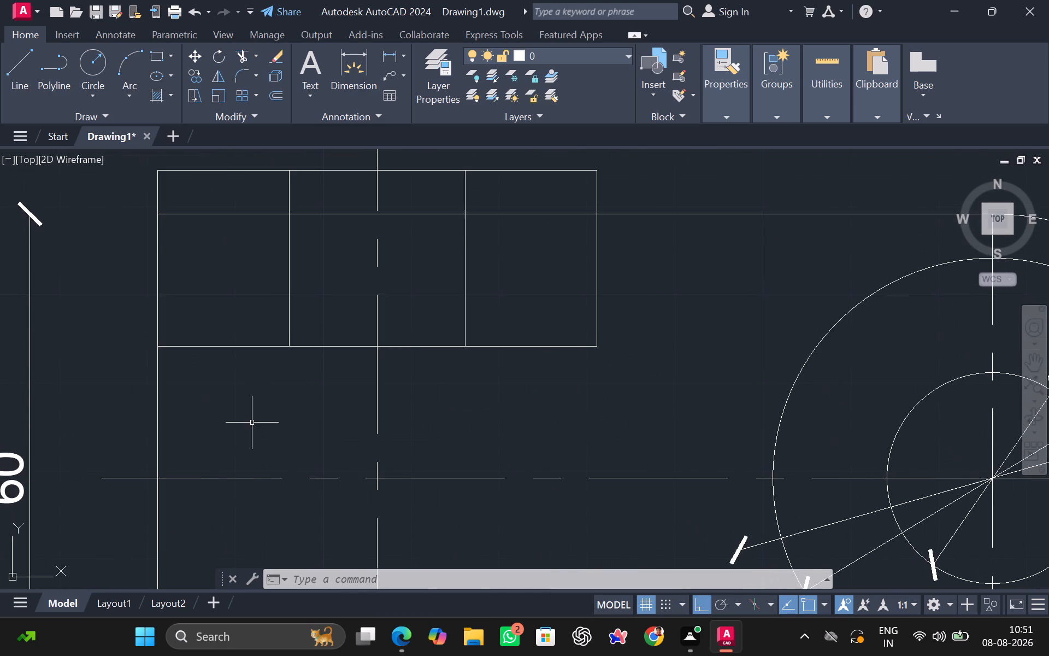
{"action": "scroll", "coordinate": [252, 423], "scroll_direction": "down", "scroll_amount": 1}
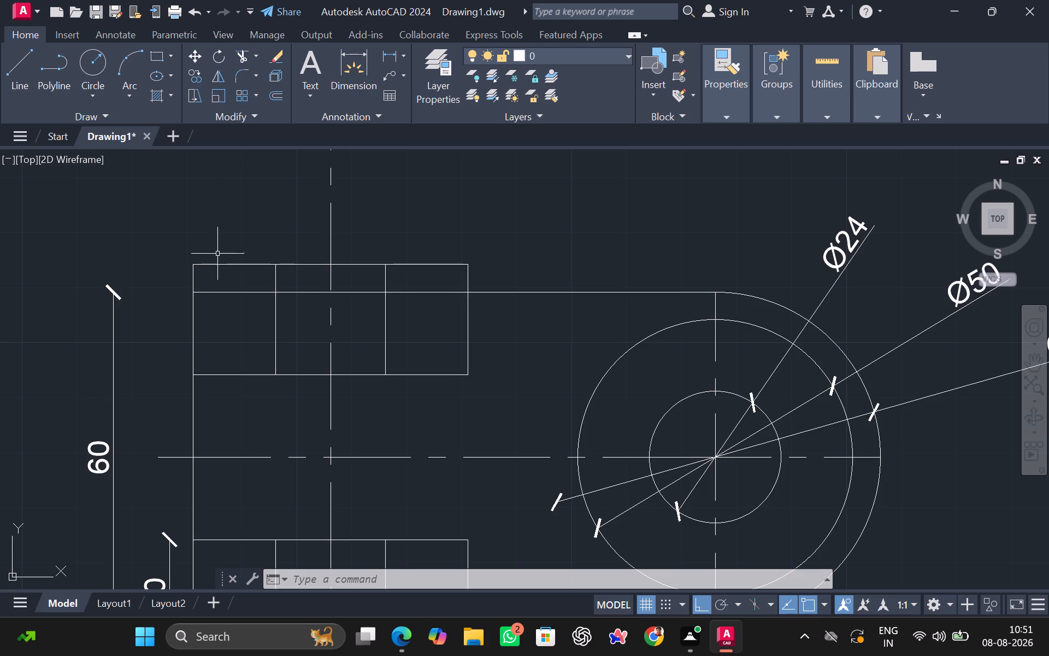
{"action": "left_click", "coordinate": [387, 54]}
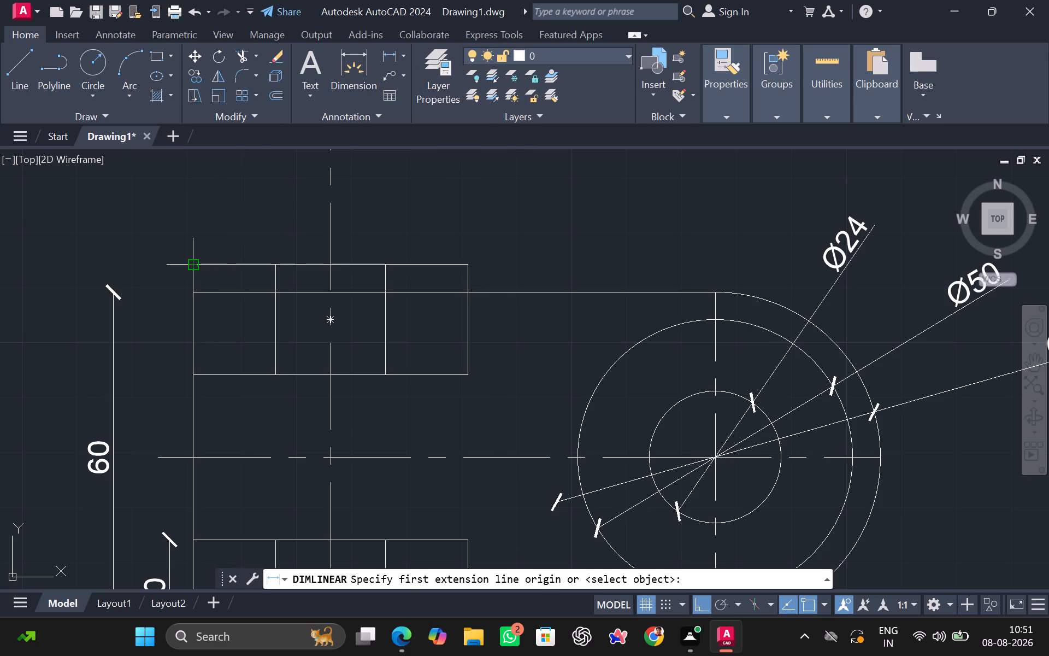
{"action": "left_click", "coordinate": [198, 262]}
{"action": "left_click", "coordinate": [277, 267]}
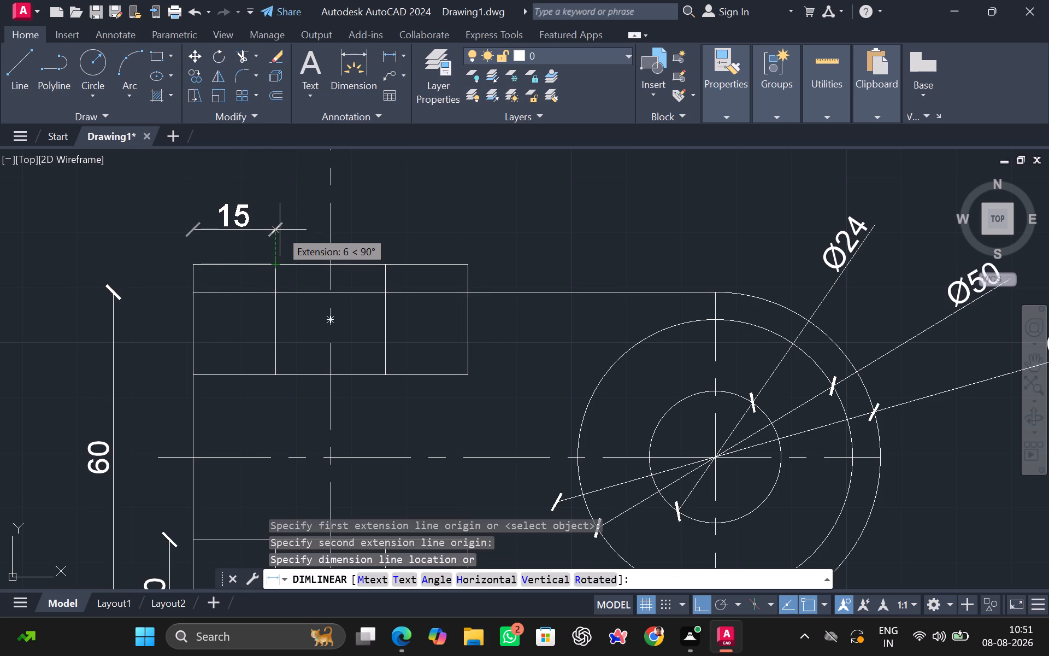
{"action": "key", "text": "Escape"}
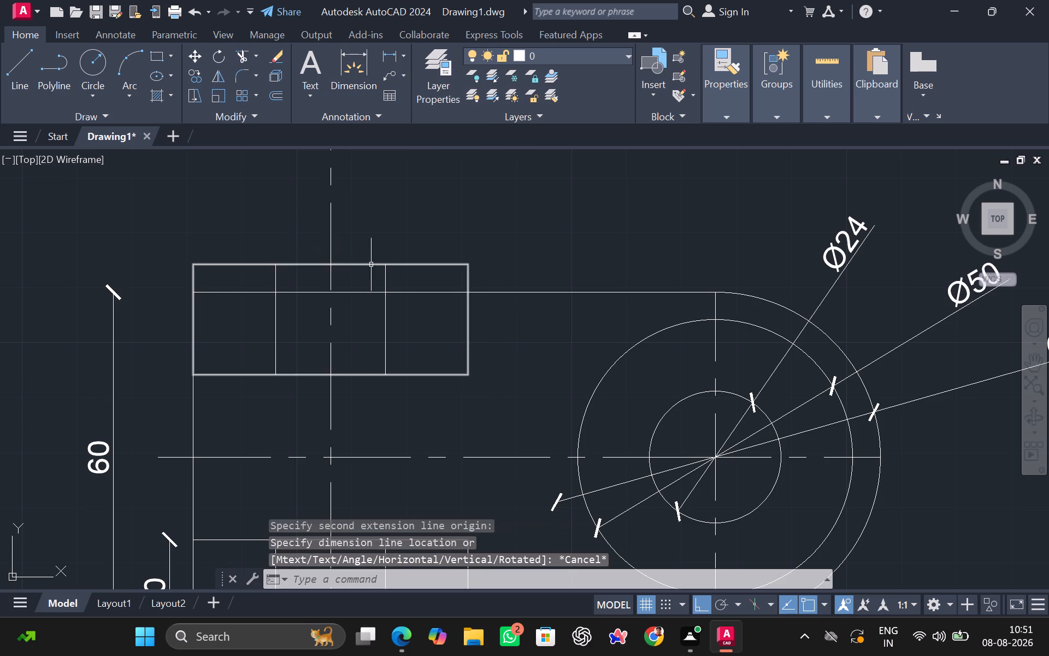
Measure the distance from the upper lug's second hole line to its right edge in the plan view, without placing a dimension.
{"action": "key", "text": "space"}
{"action": "left_click", "coordinate": [382, 265]}
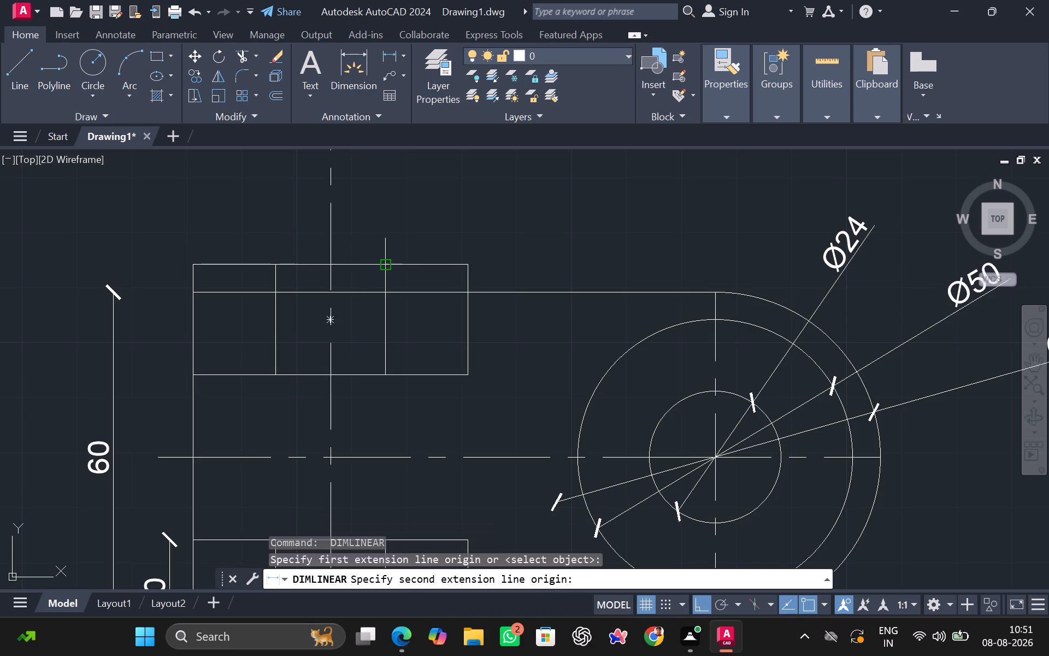
{"action": "left_click_drag", "start_coordinate": [468, 262], "coordinate": [466, 256]}
{"action": "key", "text": "space"}
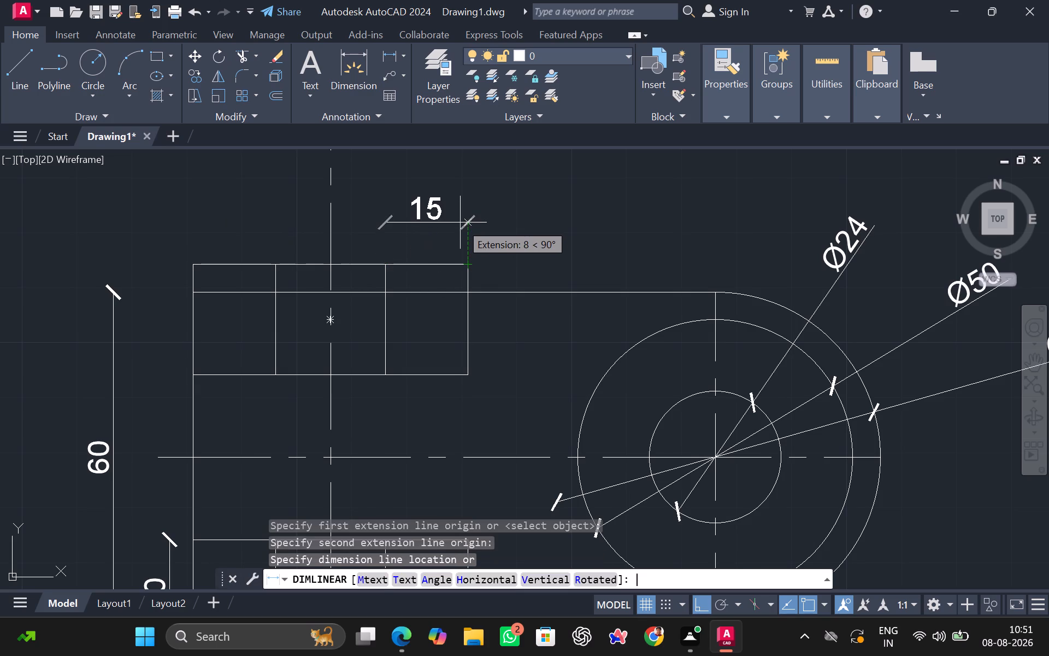
Draw a horizontal hole line across the third view's left upright, tracked 15 mm above its lower-left corner.
{"action": "scroll", "coordinate": [307, 260], "scroll_direction": "down", "scroll_amount": 4}
{"action": "middle_click_drag", "start_coordinate": [523, 234], "coordinate": [463, 342]}
{"action": "scroll", "coordinate": [447, 296], "scroll_direction": "up", "scroll_amount": 3}
{"action": "middle_click_drag", "start_coordinate": [447, 292], "coordinate": [426, 347]}
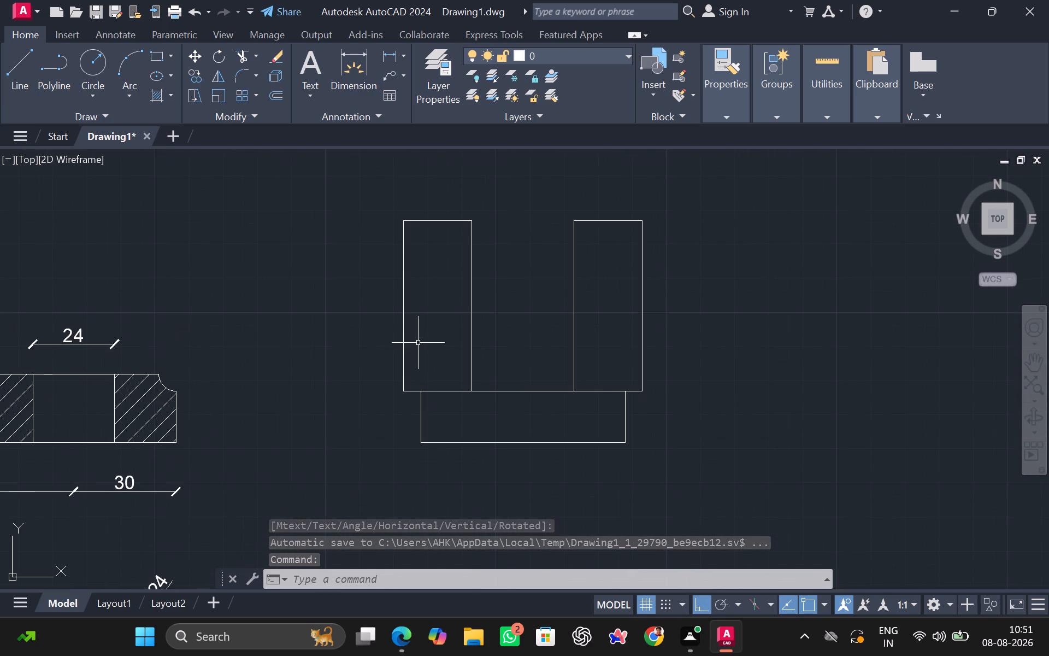
{"action": "key", "text": "l"}
{"action": "key", "text": "Return"}
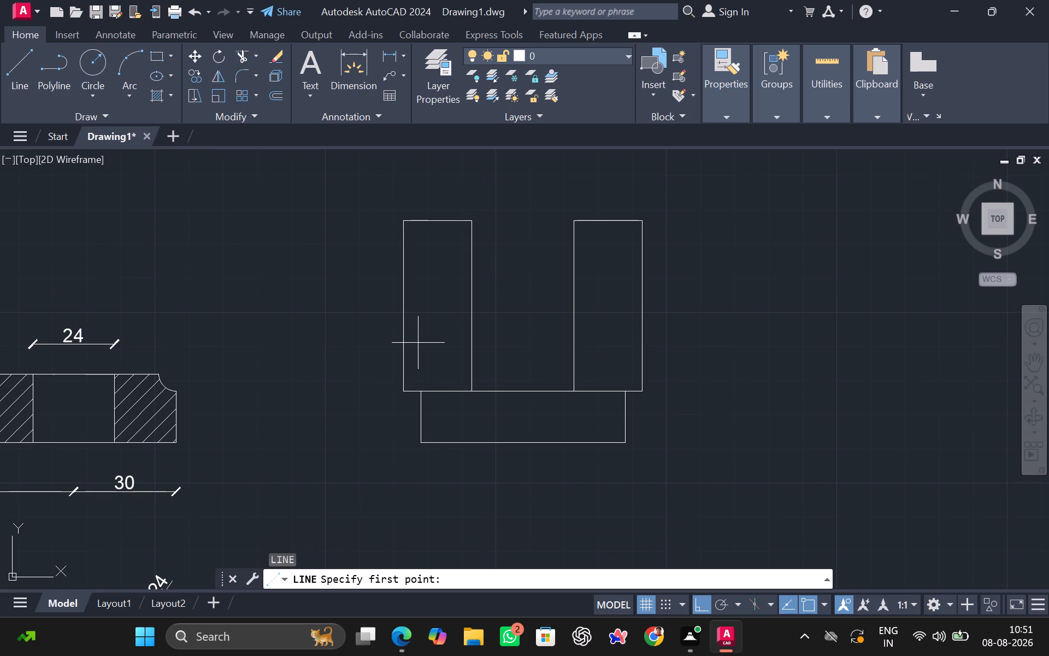
{"action": "type", "text": "TK"}
{"action": "key", "text": "Return"}
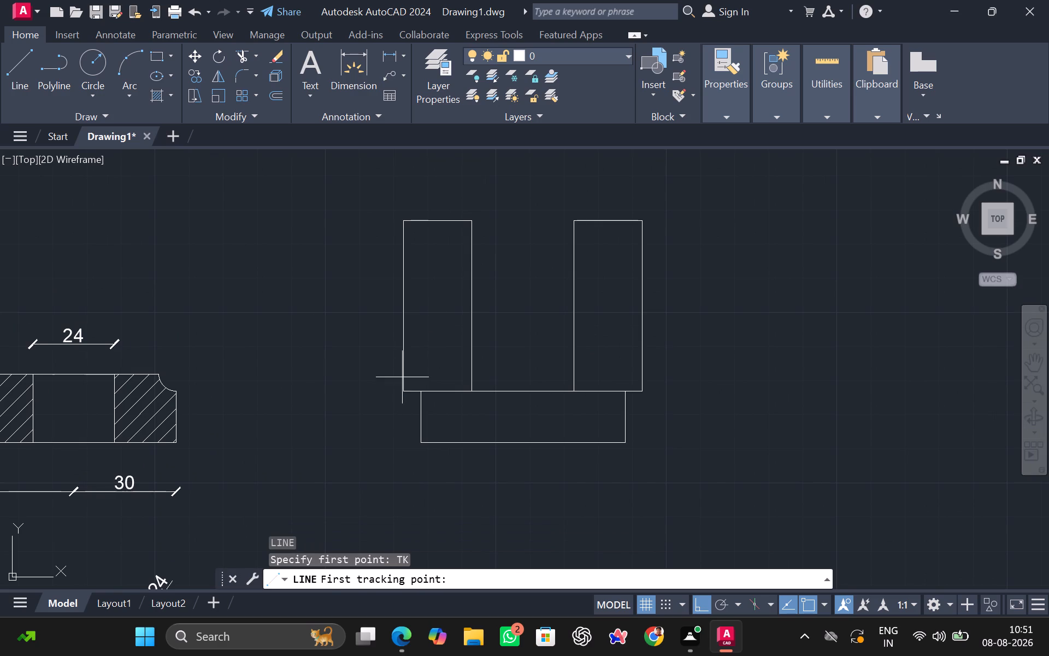
{"action": "left_click", "coordinate": [404, 396]}
{"action": "type", "text": "15"}
{"action": "key", "text": "Return"}
{"action": "key", "text": "Return"}
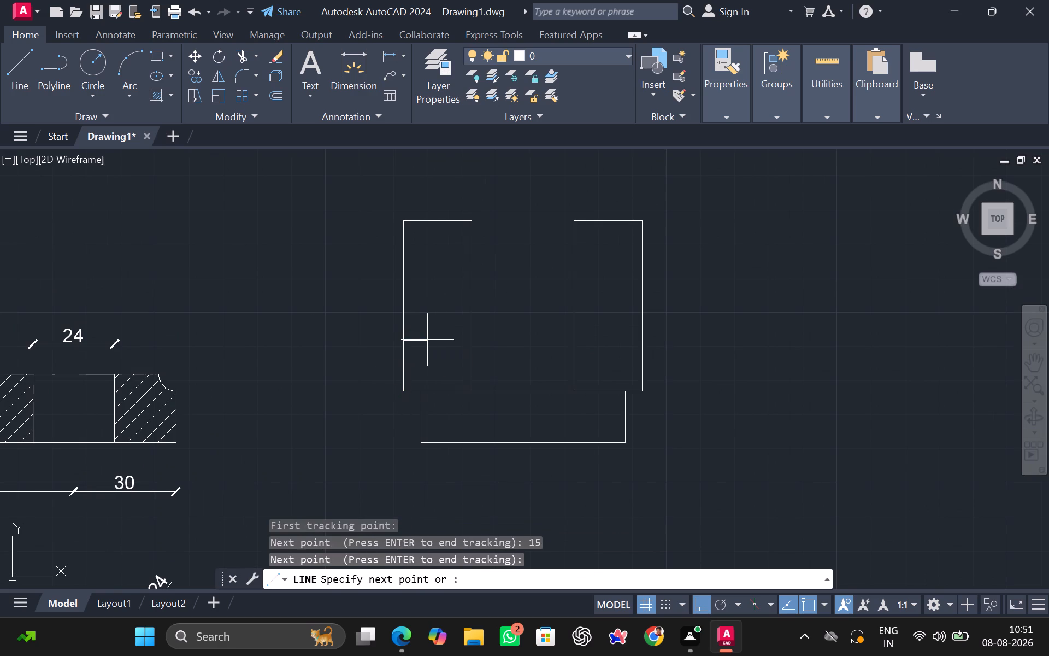
{"action": "left_click", "coordinate": [473, 339]}
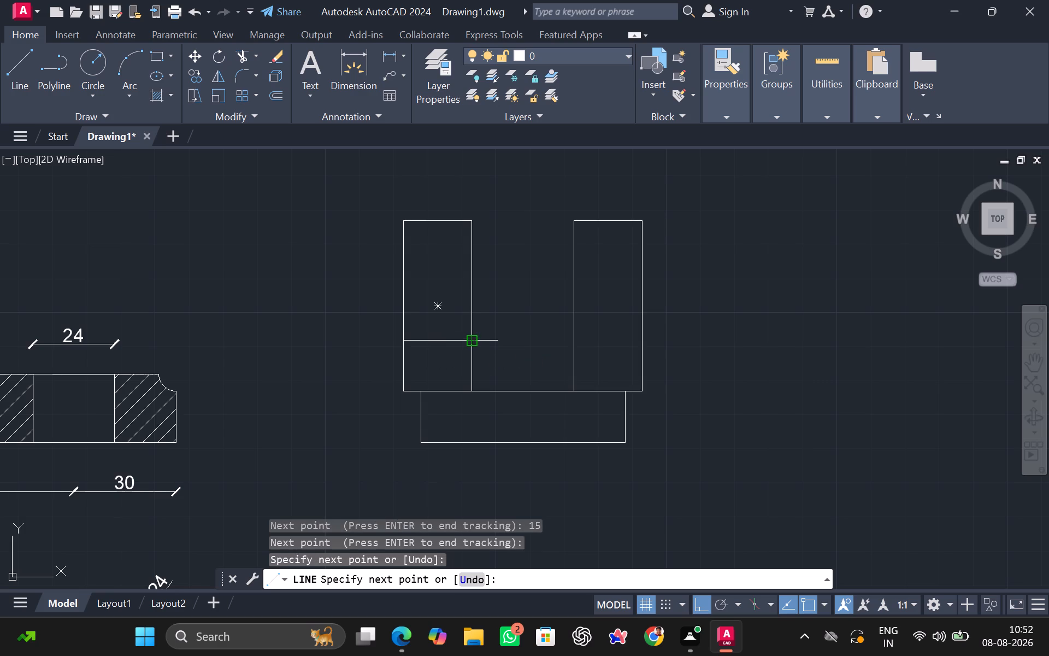
{"action": "key", "text": "space"}
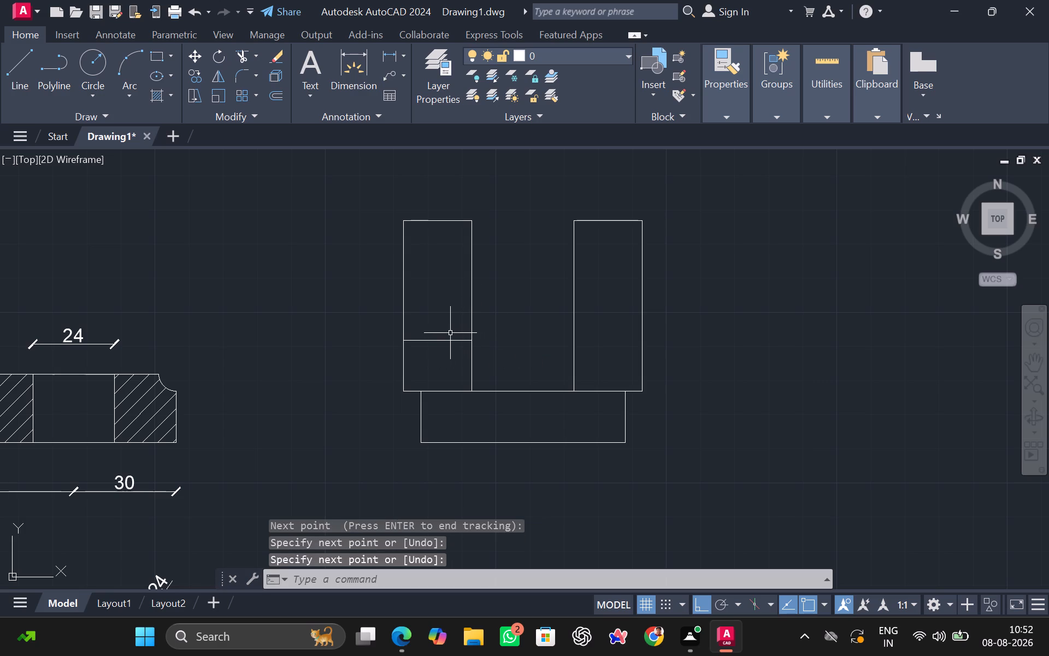
Draw a second horizontal hole line across the third view's left upright, tracked 15 mm below its upper-right corner.
{"action": "key", "text": "l"}
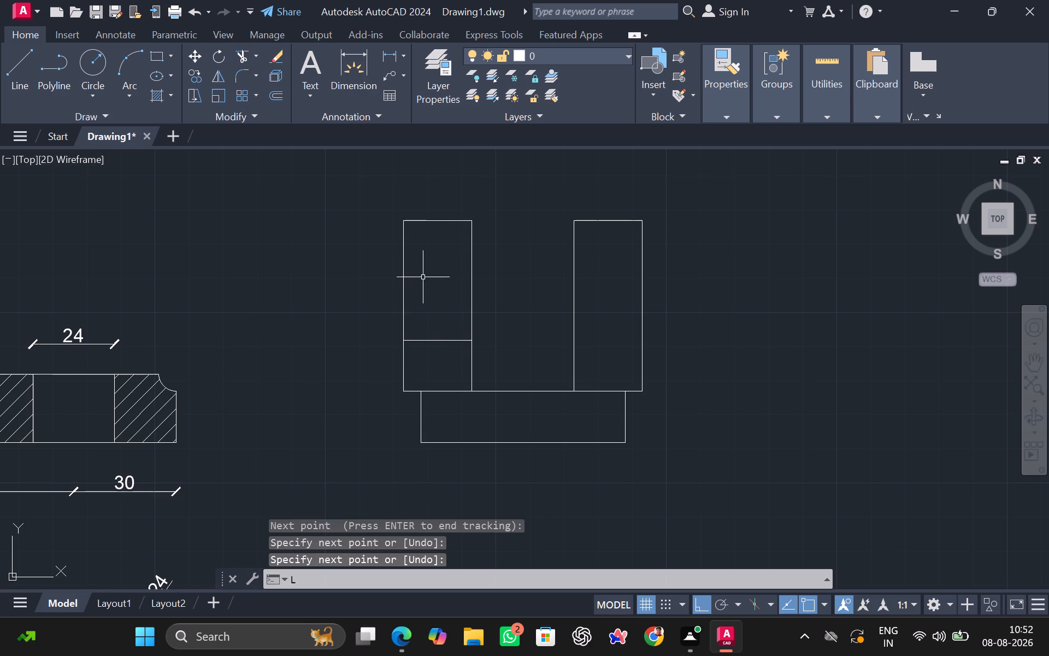
{"action": "key", "text": "Return"}
{"action": "type", "text": "TL"}
{"action": "key", "text": "BackSpace"}
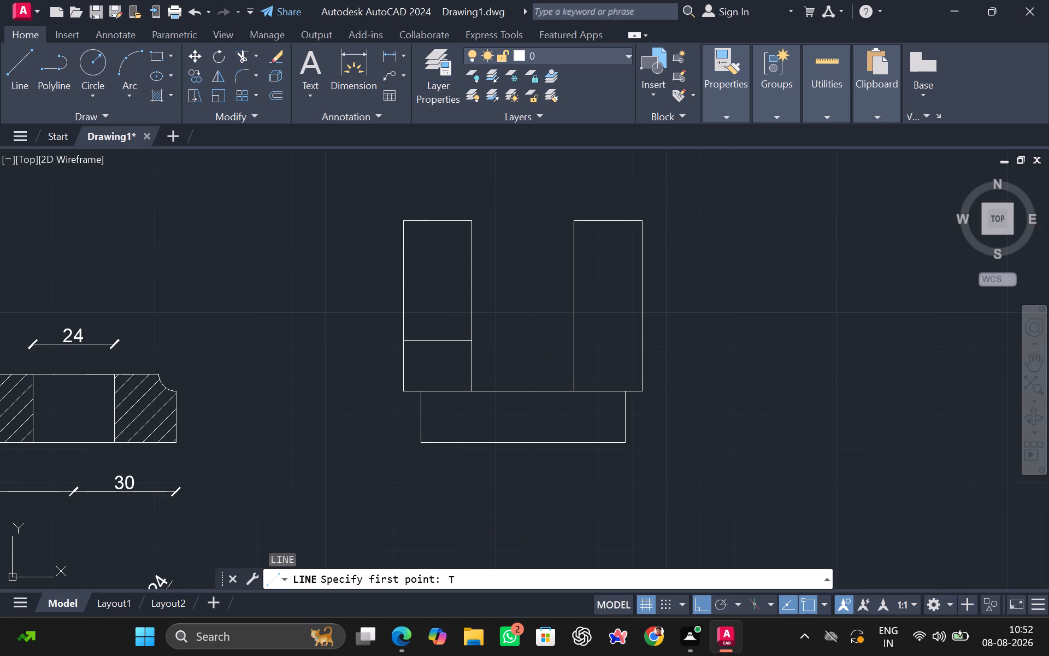
{"action": "key", "text": "k"}
{"action": "key", "text": "Return"}
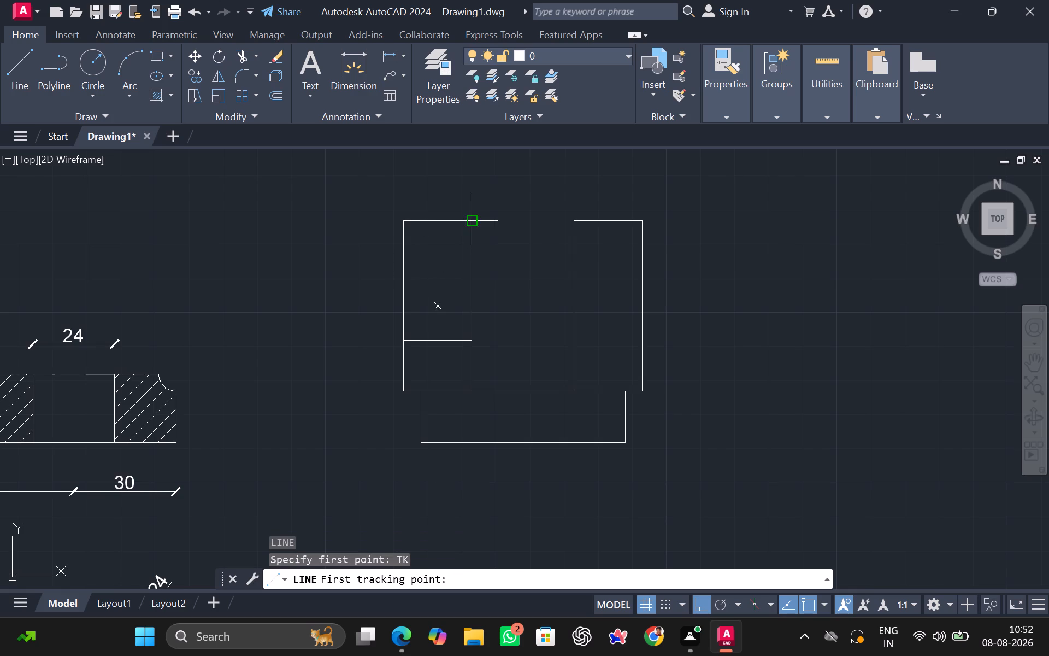
{"action": "left_click", "coordinate": [470, 222]}
{"action": "type", "text": "15"}
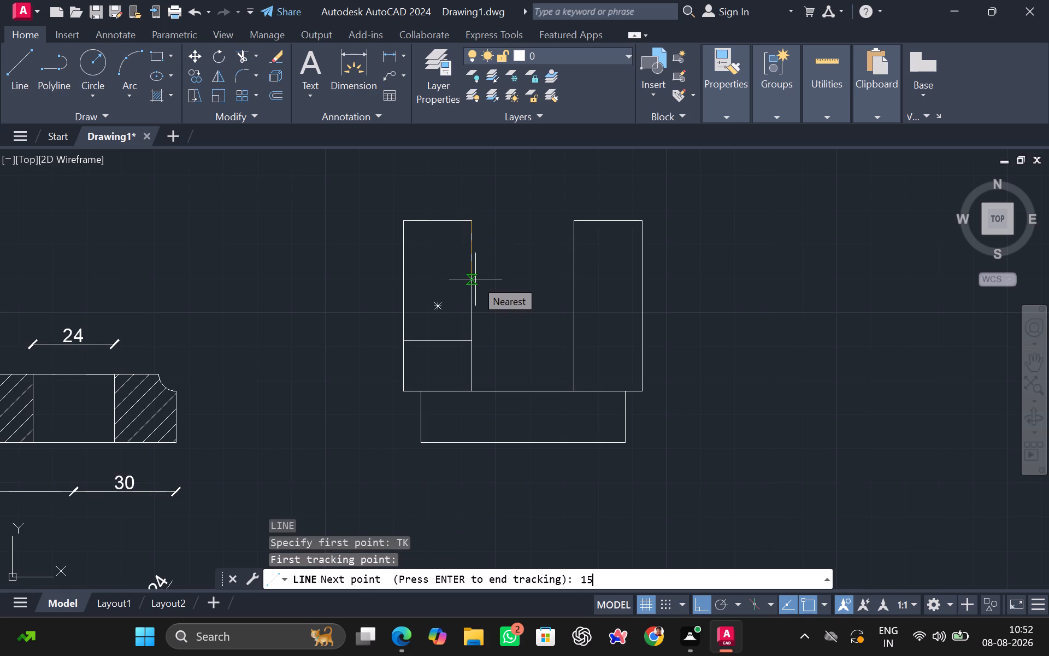
{"action": "key", "text": "Return"}
{"action": "key", "text": "Return"}
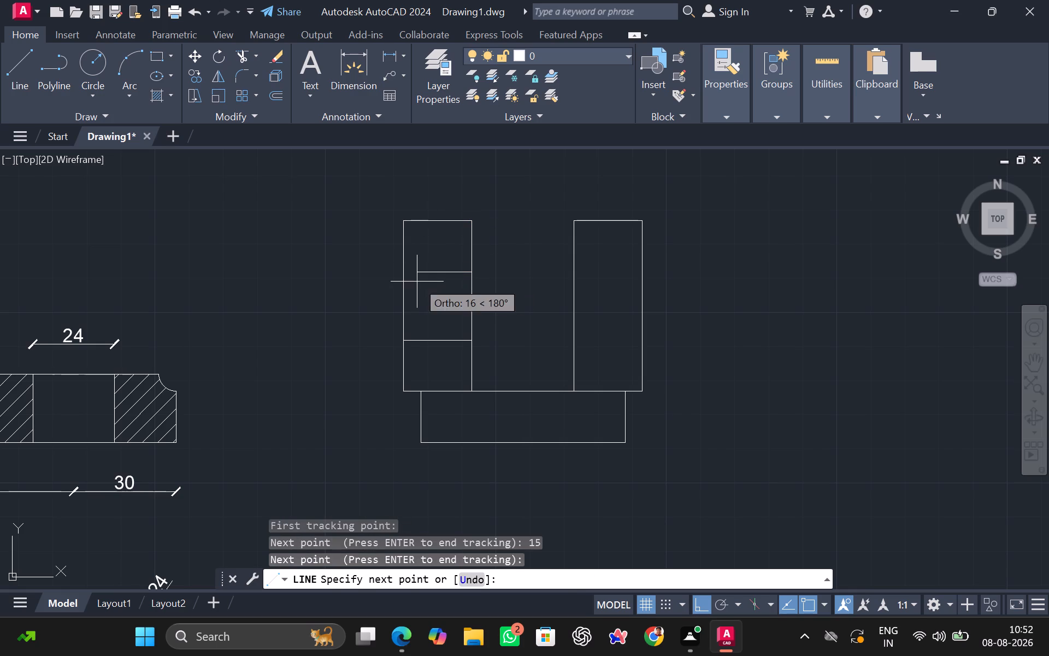
{"action": "left_click", "coordinate": [404, 272]}
{"action": "scroll", "coordinate": [413, 274], "scroll_direction": "right", "scroll_amount": 11}
{"action": "key", "text": "space"}
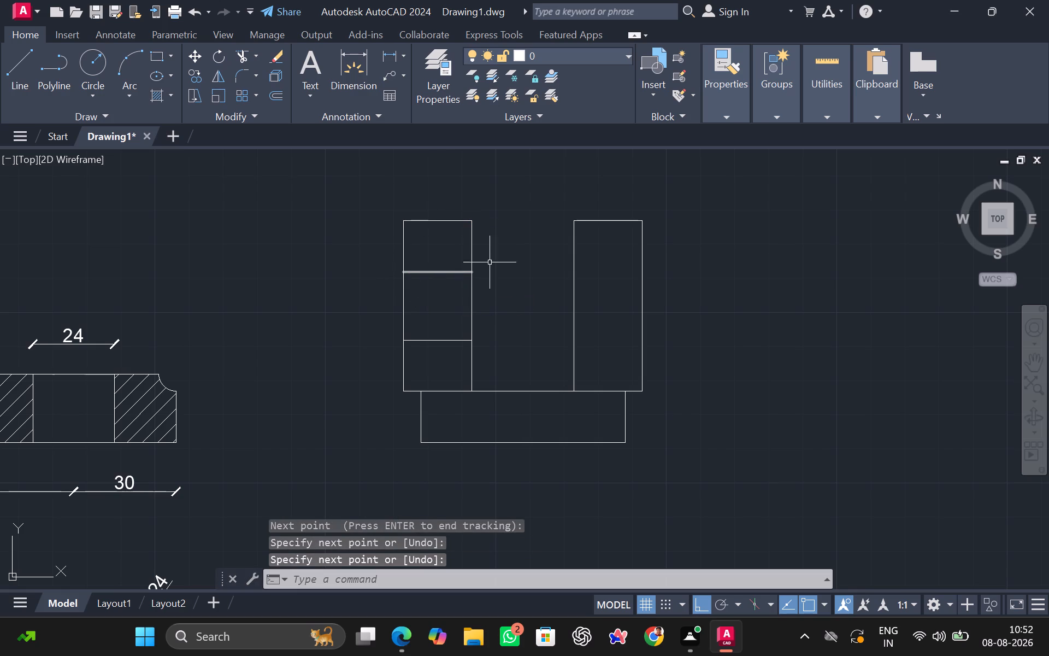
Copy both hole lines from the left upright across to the right upright, aligned with its outer edge.
{"action": "left_click_drag", "start_coordinate": [455, 265], "coordinate": [457, 271]}
{"action": "left_click", "coordinate": [427, 361]}
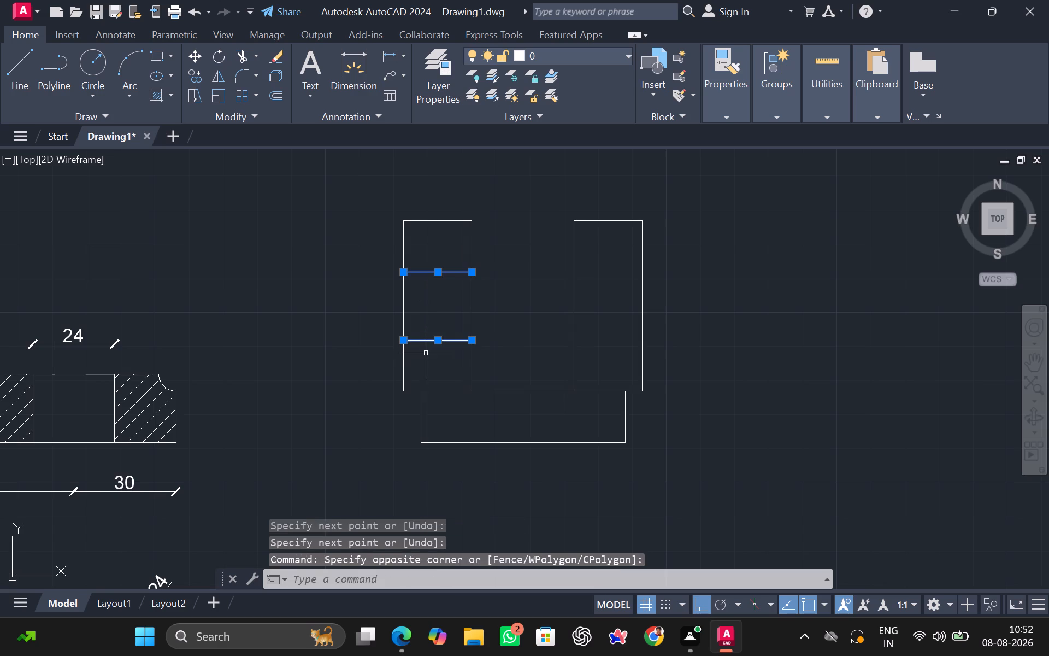
{"action": "type", "text": "CO"}
{"action": "key", "text": "Return"}
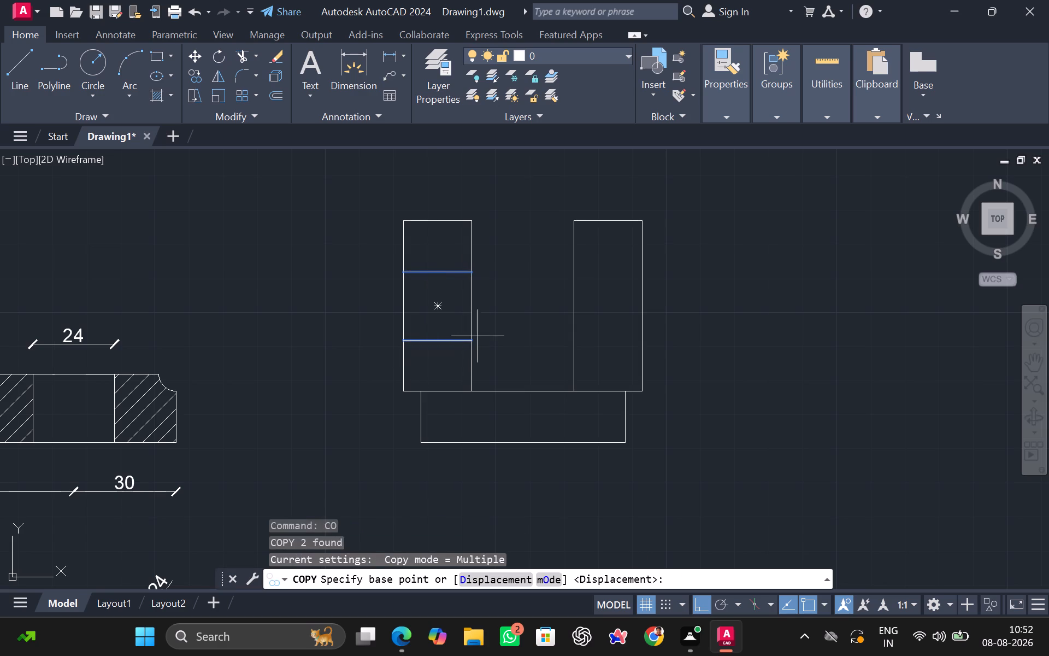
{"action": "left_click", "coordinate": [469, 342]}
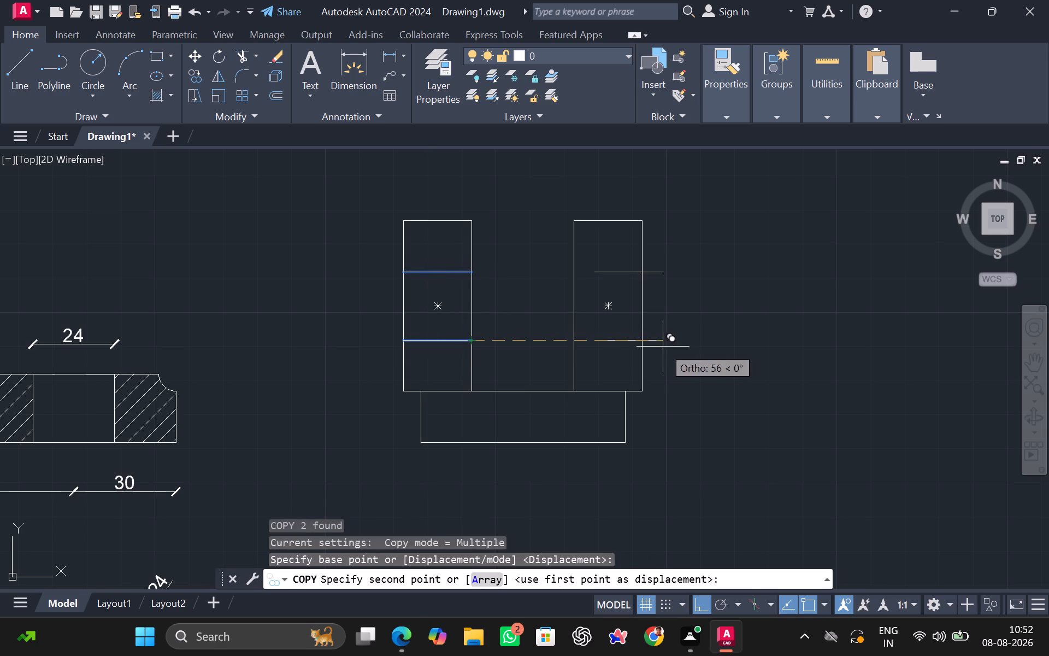
{"action": "left_click", "coordinate": [639, 342]}
{"action": "key", "text": "space"}
Draw a three-sided outline from the base's upper-left corner up to the uprights' mid-height, across, and down to the base's upper-right corner.
{"action": "scroll", "coordinate": [687, 337], "scroll_direction": "down", "scroll_amount": 1}
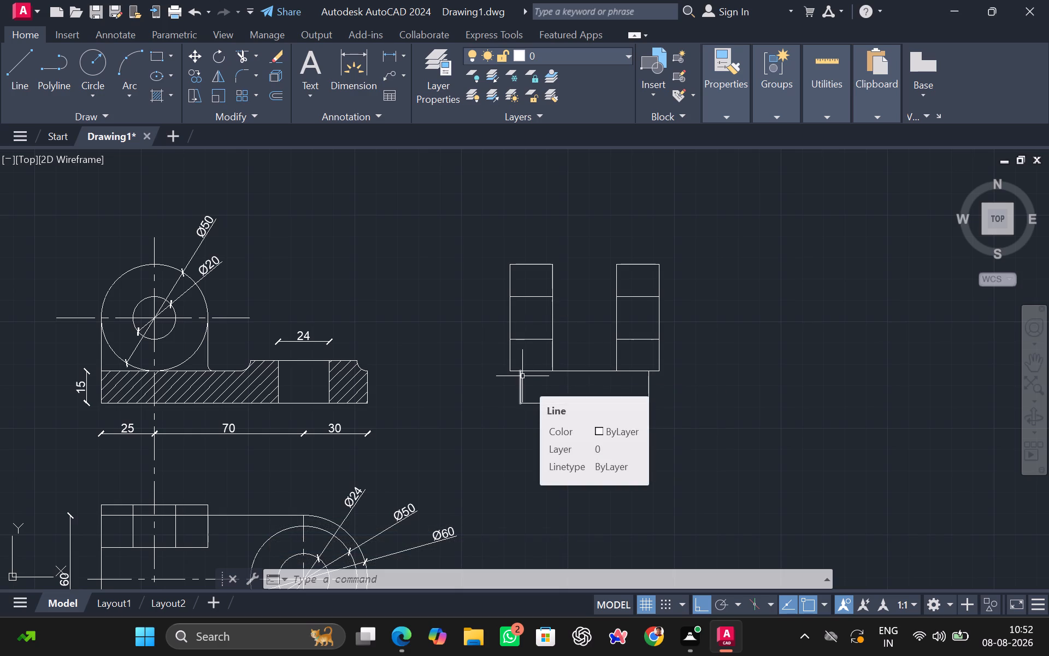
{"action": "key", "text": "l"}
{"action": "key", "text": "Return"}
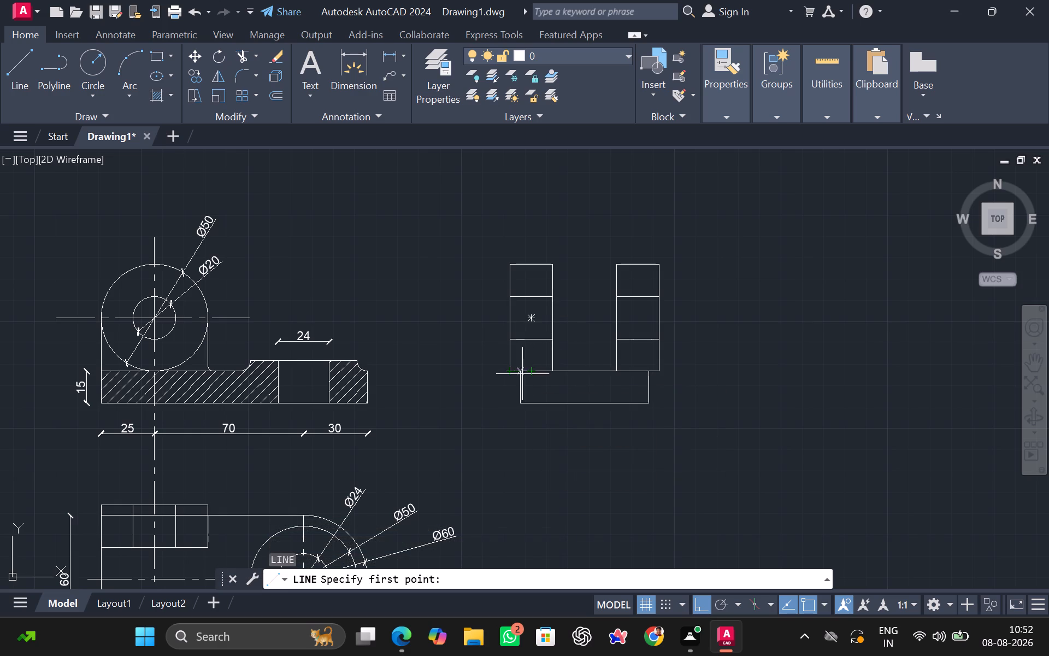
{"action": "left_click", "coordinate": [521, 373]}
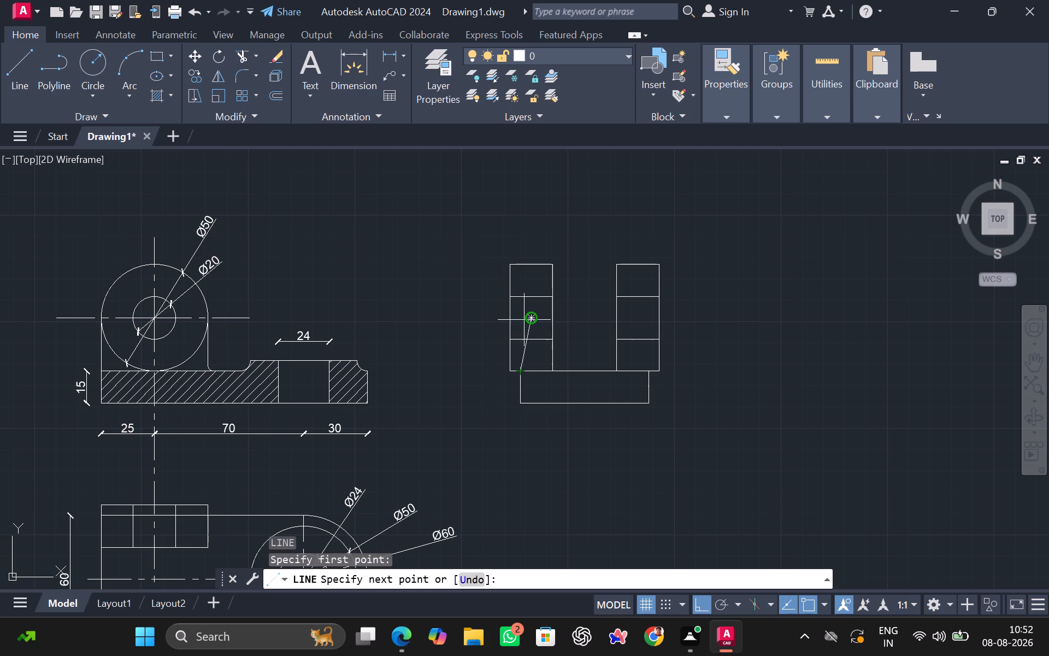
{"action": "scroll", "coordinate": [511, 319], "scroll_direction": "up", "scroll_amount": 3}
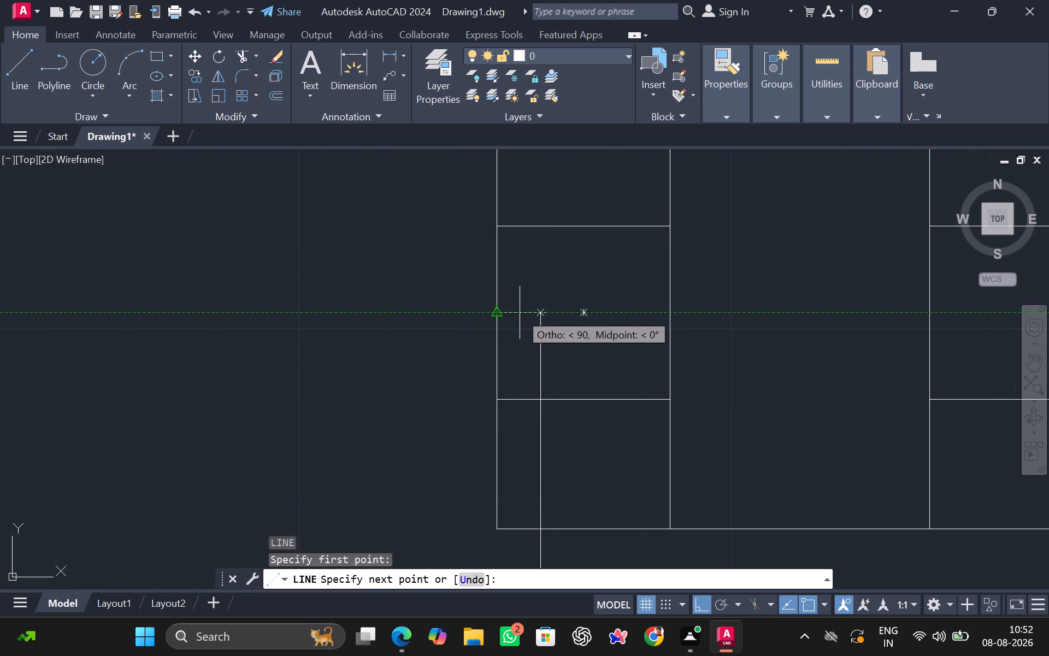
{"action": "left_click", "coordinate": [541, 312]}
{"action": "scroll", "coordinate": [723, 309], "scroll_direction": "down", "scroll_amount": 2}
{"action": "middle_click_drag", "start_coordinate": [754, 310], "coordinate": [753, 311]}
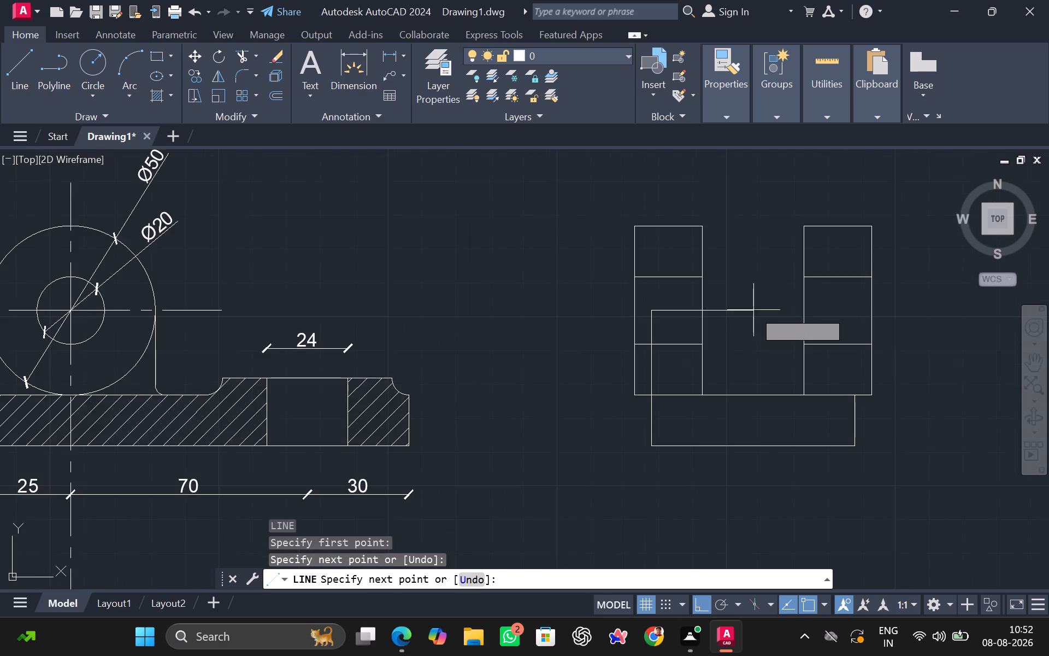
{"action": "middle_click_drag", "start_coordinate": [753, 311], "coordinate": [534, 332]}
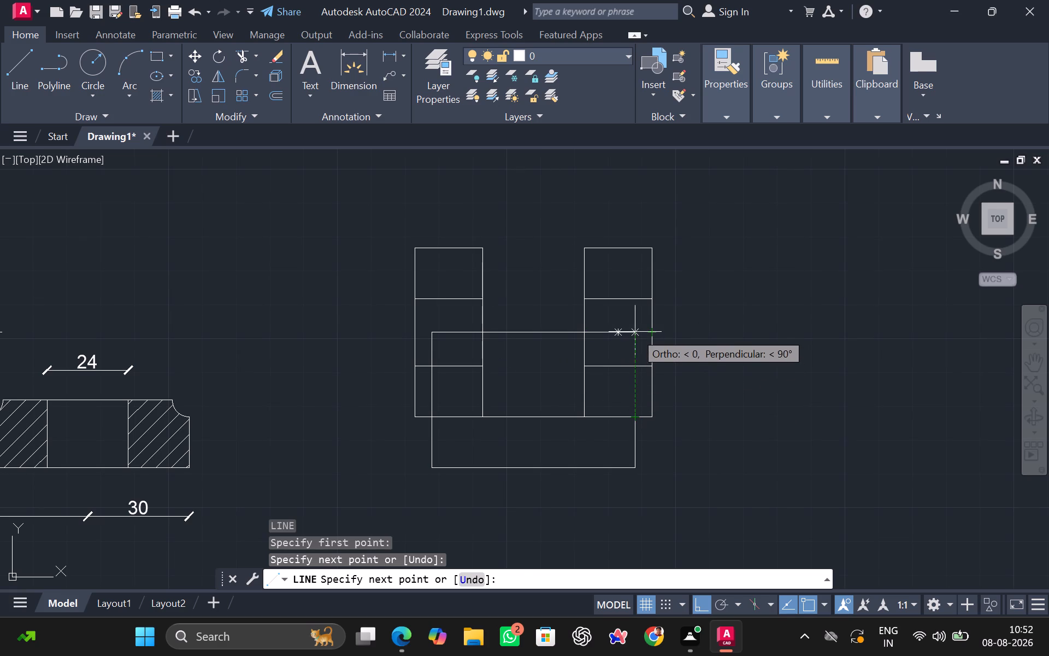
{"action": "left_click", "coordinate": [635, 331]}
{"action": "left_click", "coordinate": [637, 414]}
{"action": "key", "text": "space"}
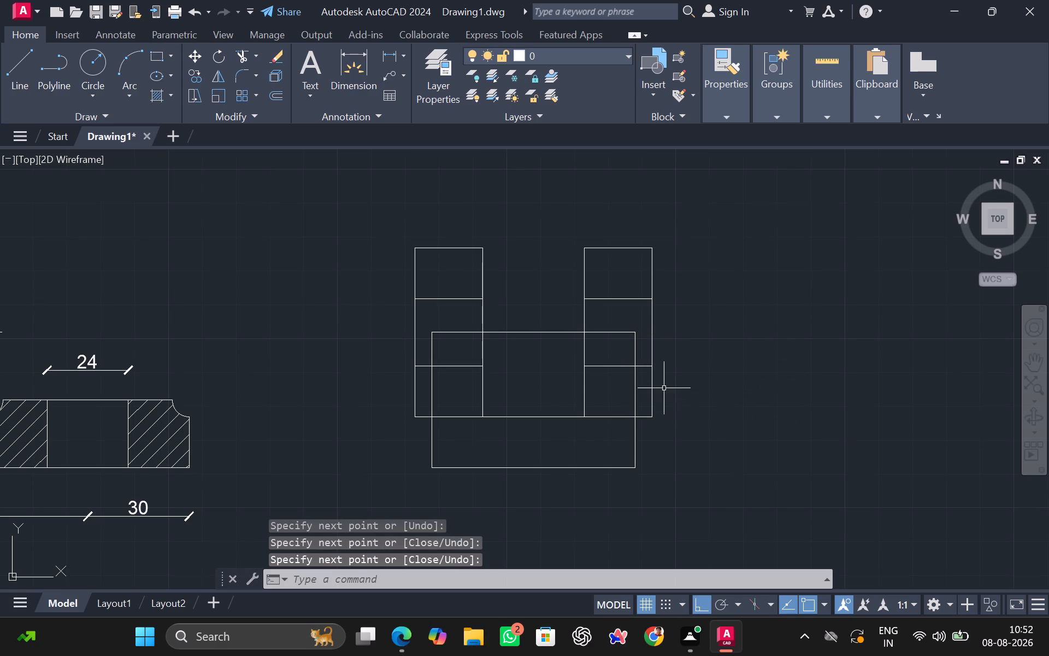
Draw a raised outline 5 mm high on the base's top edge, spanning between its upper-right and upper-left corners.
{"action": "scroll", "coordinate": [697, 384], "scroll_direction": "down", "scroll_amount": 1}
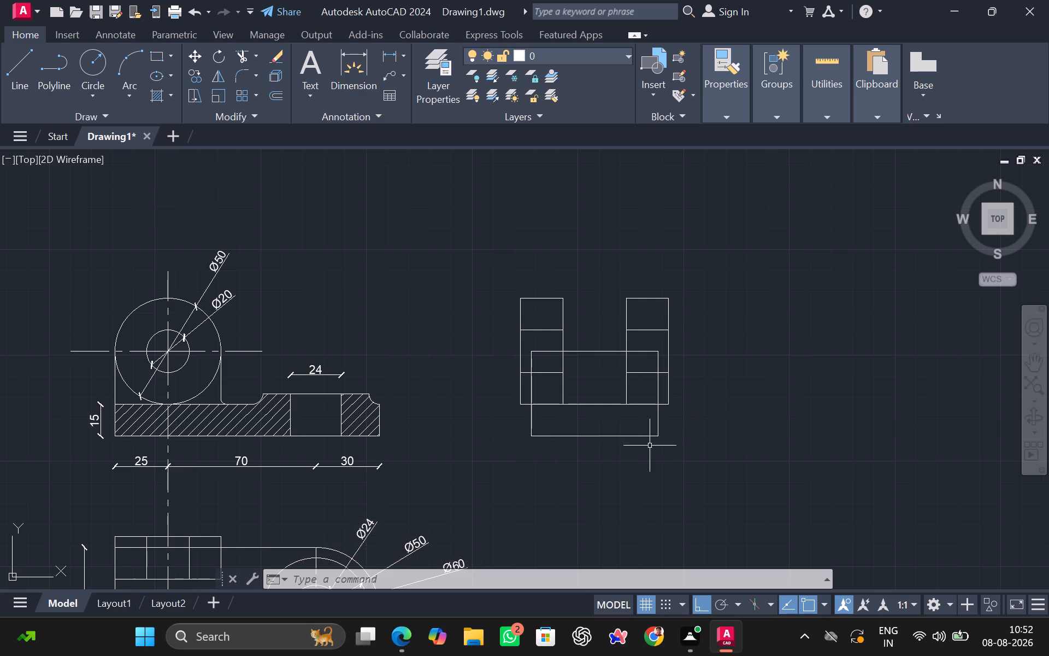
{"action": "scroll", "coordinate": [601, 423], "scroll_direction": "up", "scroll_amount": 1}
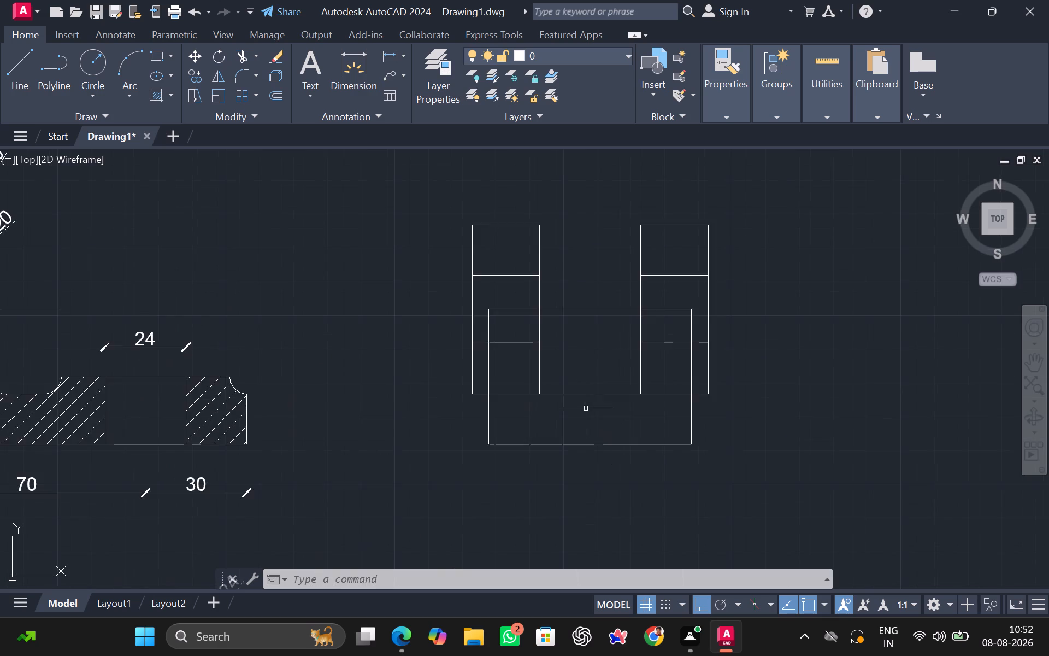
{"action": "scroll", "coordinate": [585, 406], "scroll_direction": "up", "scroll_amount": 1}
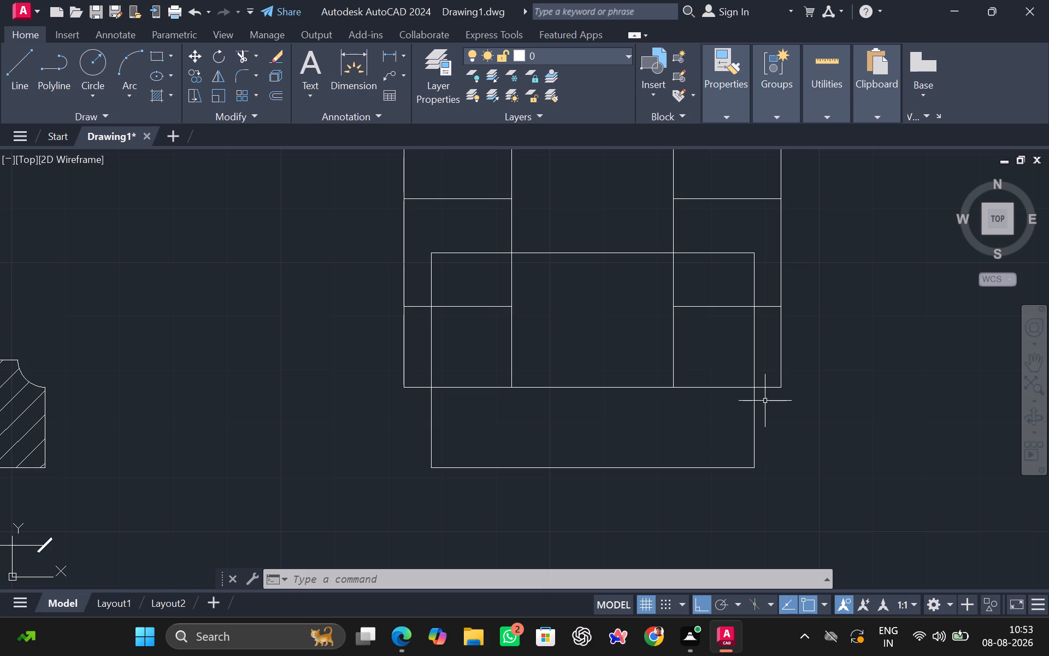
{"action": "key", "text": "l"}
{"action": "key", "text": "Return"}
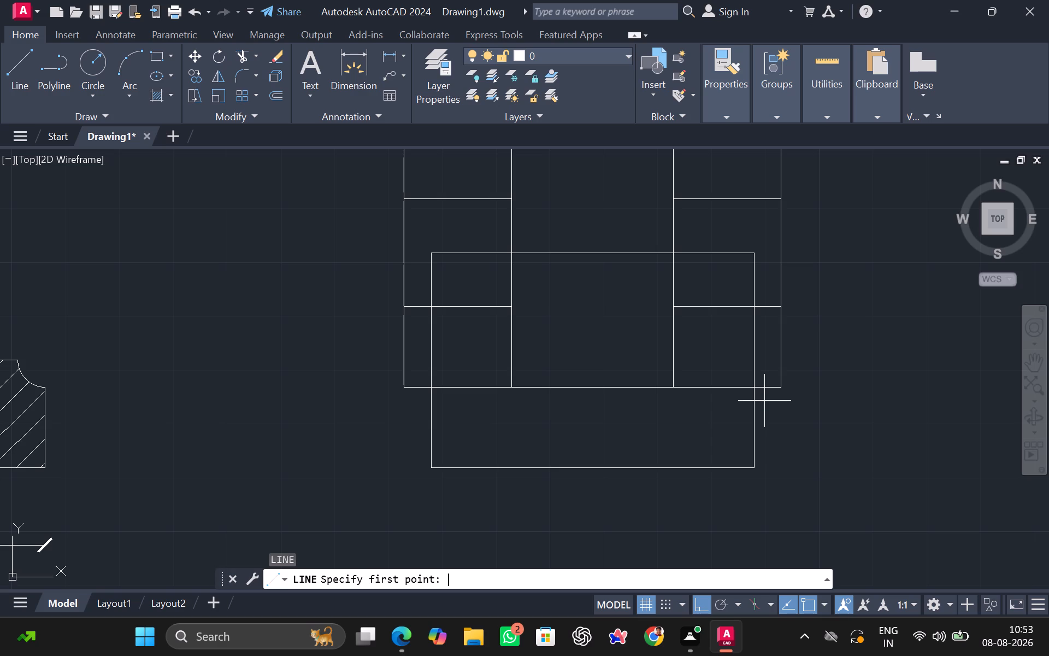
{"action": "left_click", "coordinate": [752, 388]}
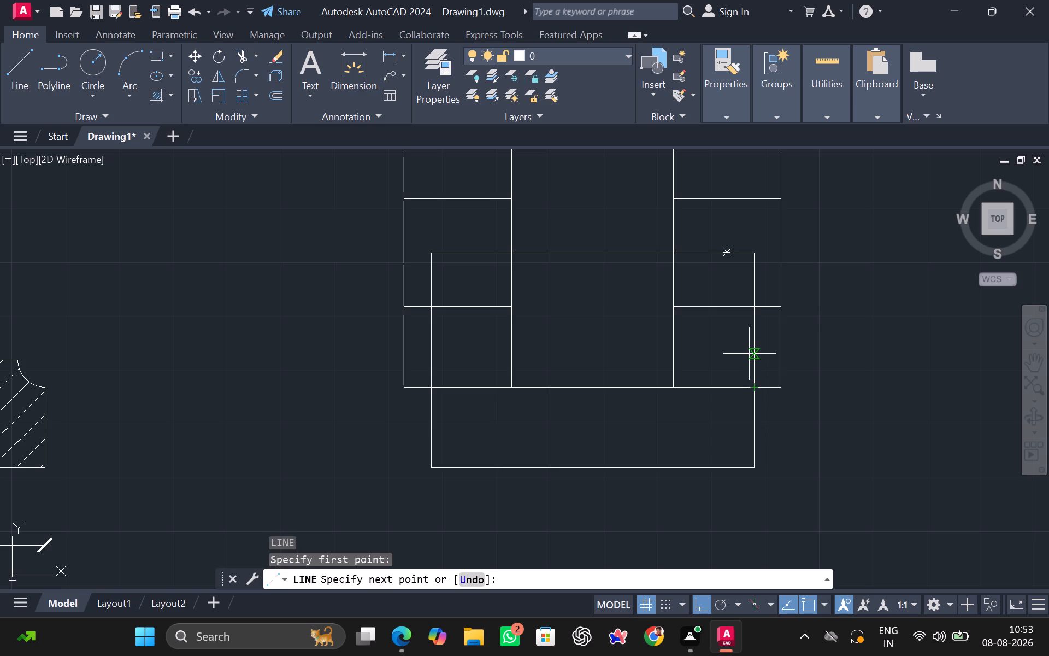
{"action": "key", "text": "5"}
{"action": "key", "text": "Return"}
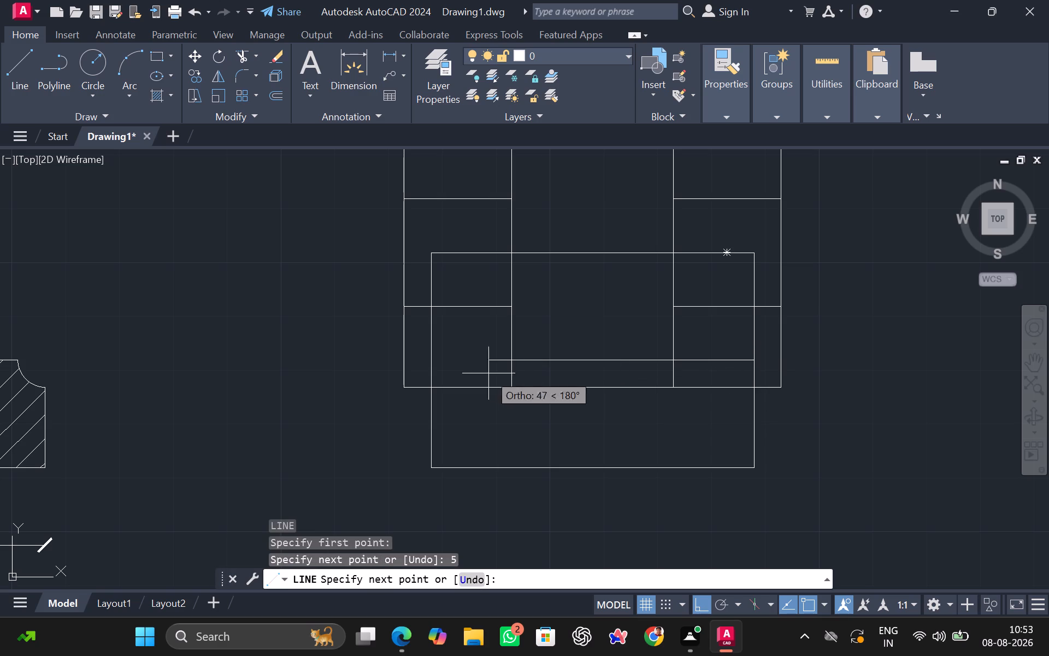
{"action": "left_click", "coordinate": [433, 365]}
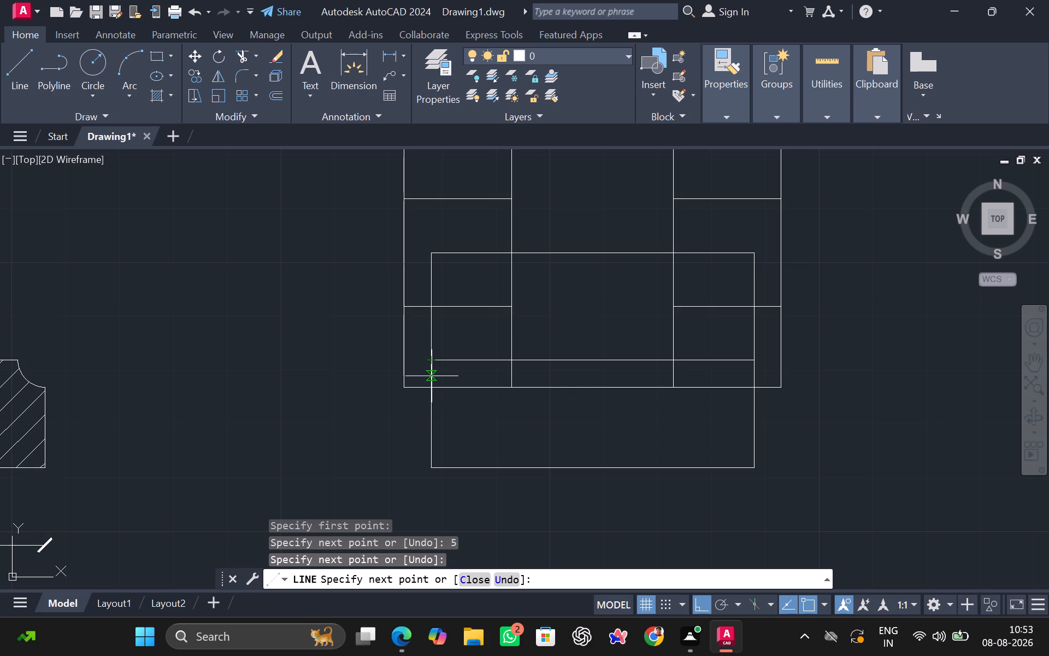
{"action": "left_click", "coordinate": [435, 386]}
{"action": "key", "text": "space"}
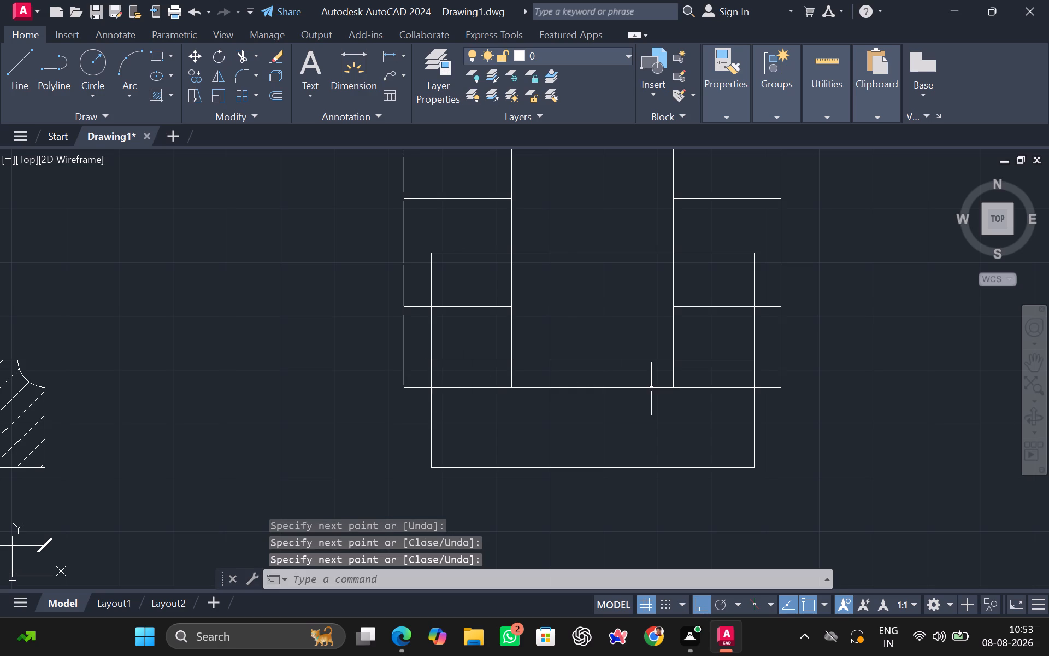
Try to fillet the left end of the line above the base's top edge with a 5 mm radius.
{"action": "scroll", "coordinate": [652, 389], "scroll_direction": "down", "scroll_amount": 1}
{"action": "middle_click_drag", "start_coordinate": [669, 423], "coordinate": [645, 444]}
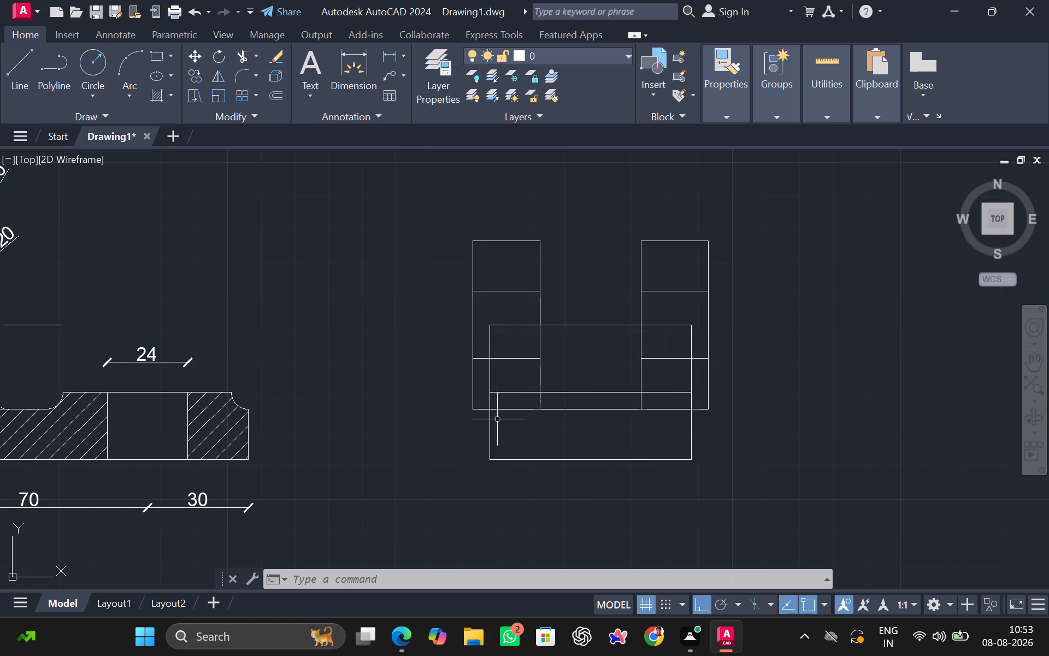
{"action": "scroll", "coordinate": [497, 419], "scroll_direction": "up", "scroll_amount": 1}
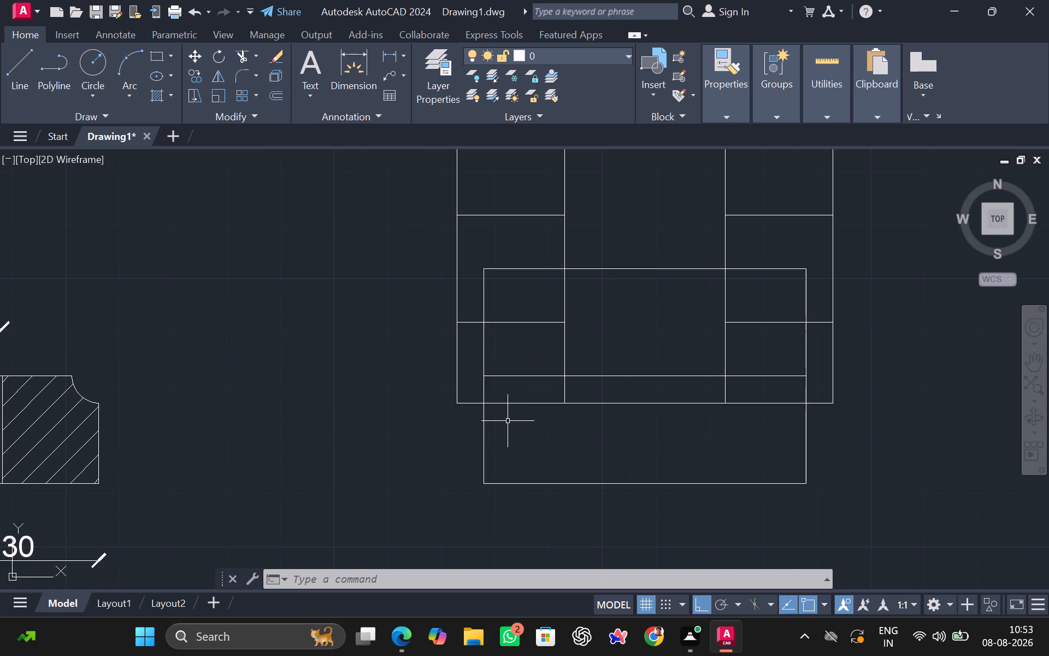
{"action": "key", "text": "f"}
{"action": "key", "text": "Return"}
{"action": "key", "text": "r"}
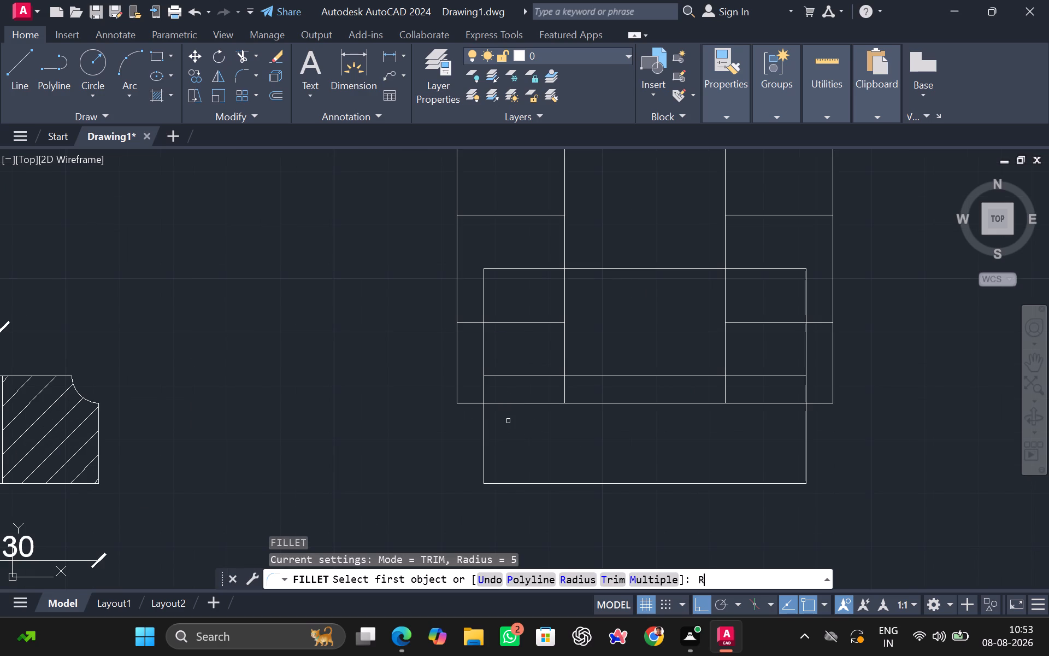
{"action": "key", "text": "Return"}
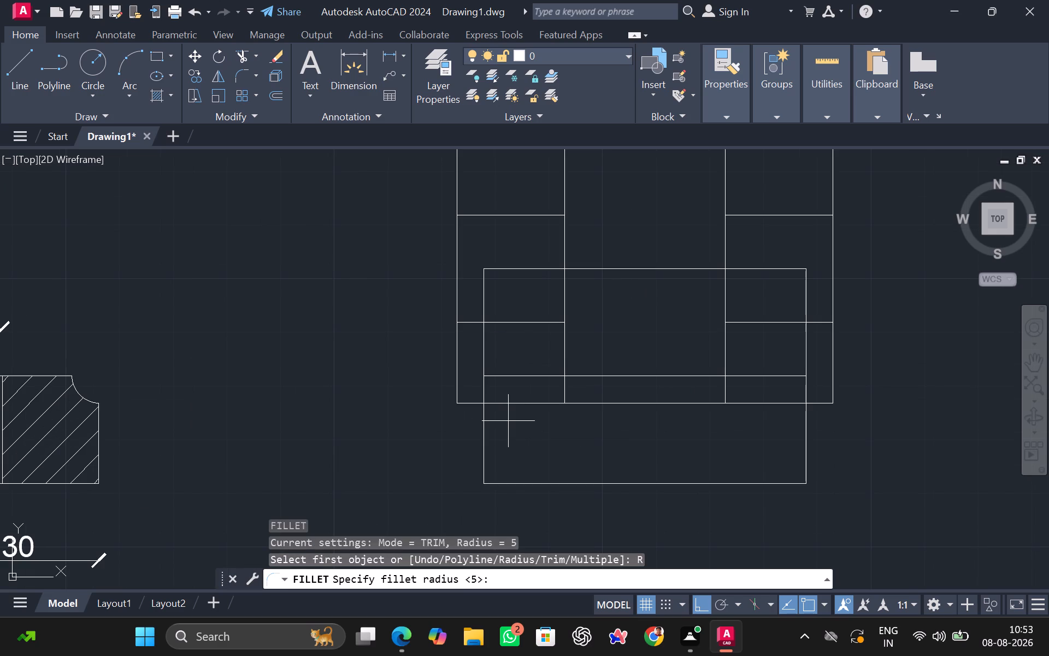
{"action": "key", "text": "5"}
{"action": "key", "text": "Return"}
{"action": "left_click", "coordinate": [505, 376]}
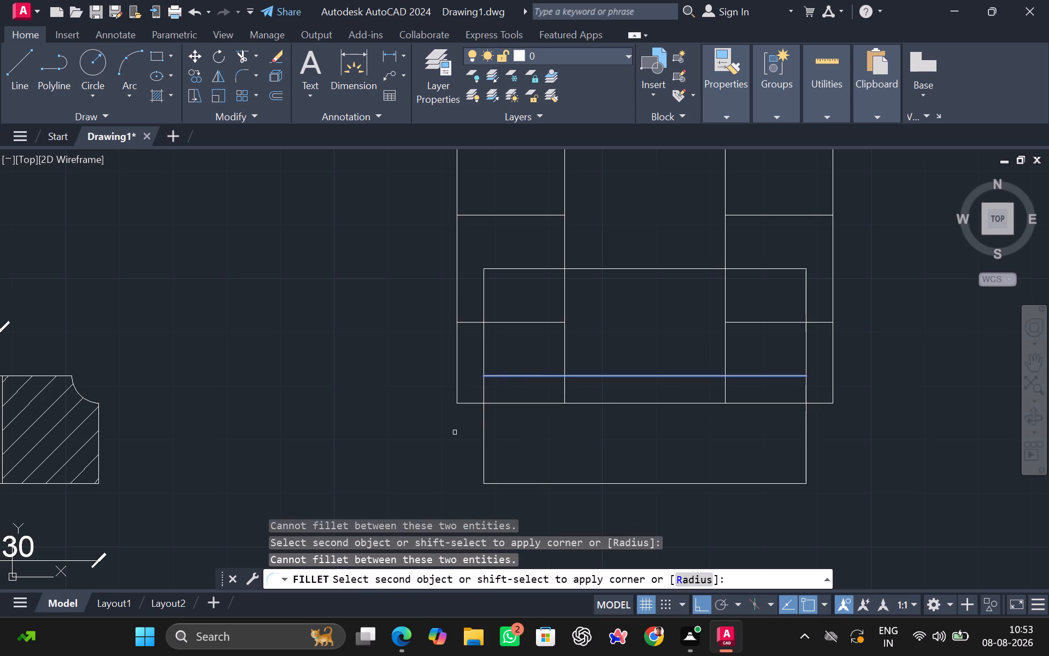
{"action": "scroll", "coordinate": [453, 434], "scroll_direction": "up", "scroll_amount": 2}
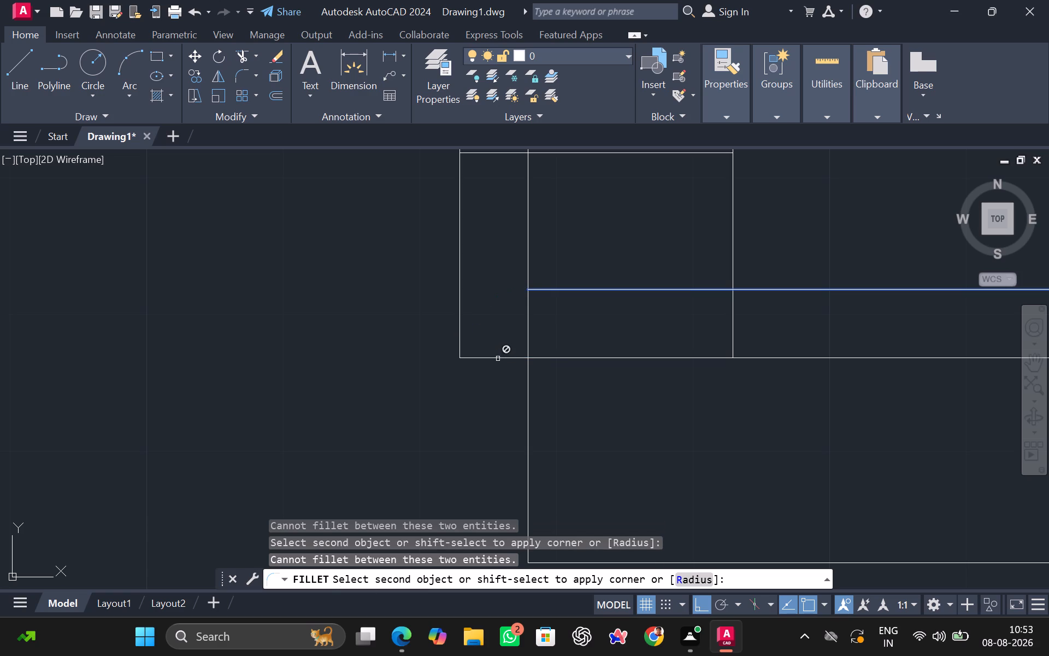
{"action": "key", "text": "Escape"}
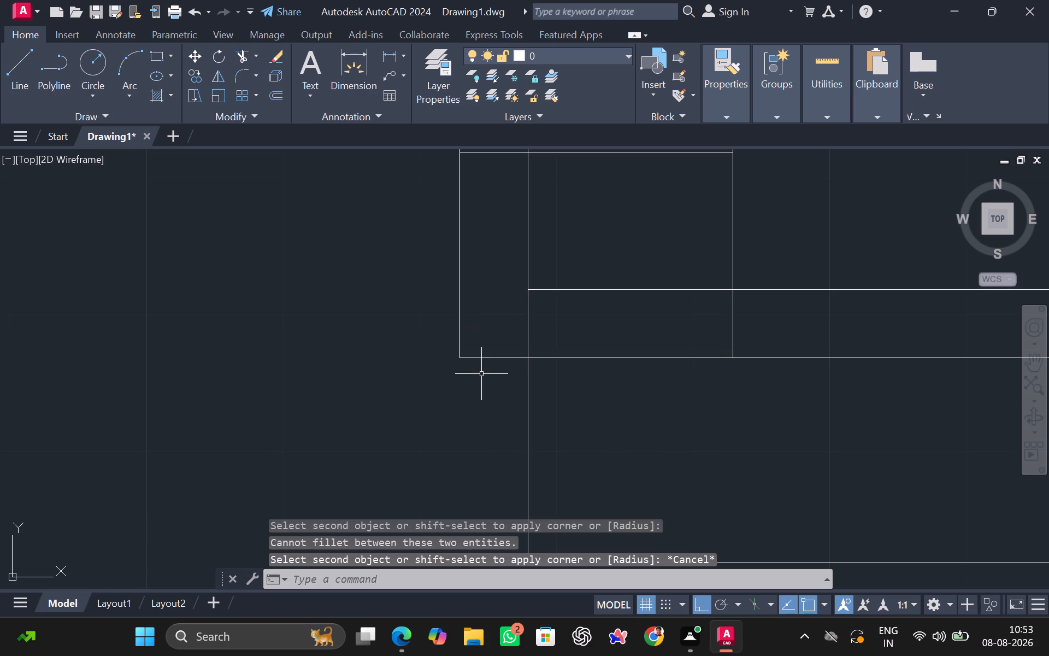
Draw a line from the base's upper-left corner outward to the left upright's lower-left corner.
{"action": "key", "text": "l"}
{"action": "key", "text": "Return"}
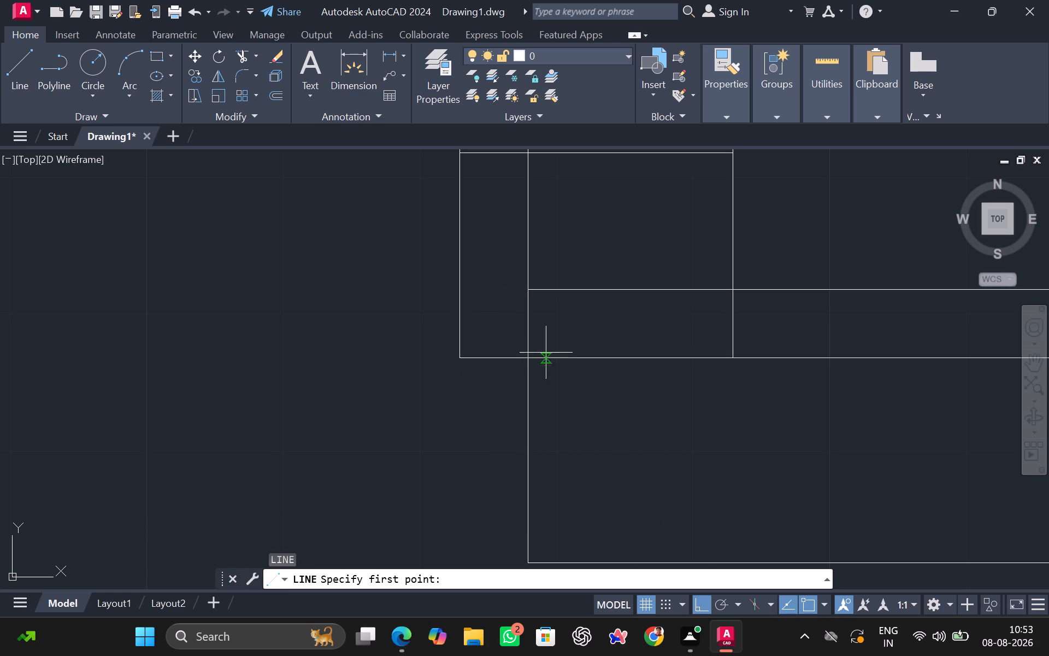
{"action": "left_click", "coordinate": [527, 359]}
{"action": "left_click", "coordinate": [459, 356]}
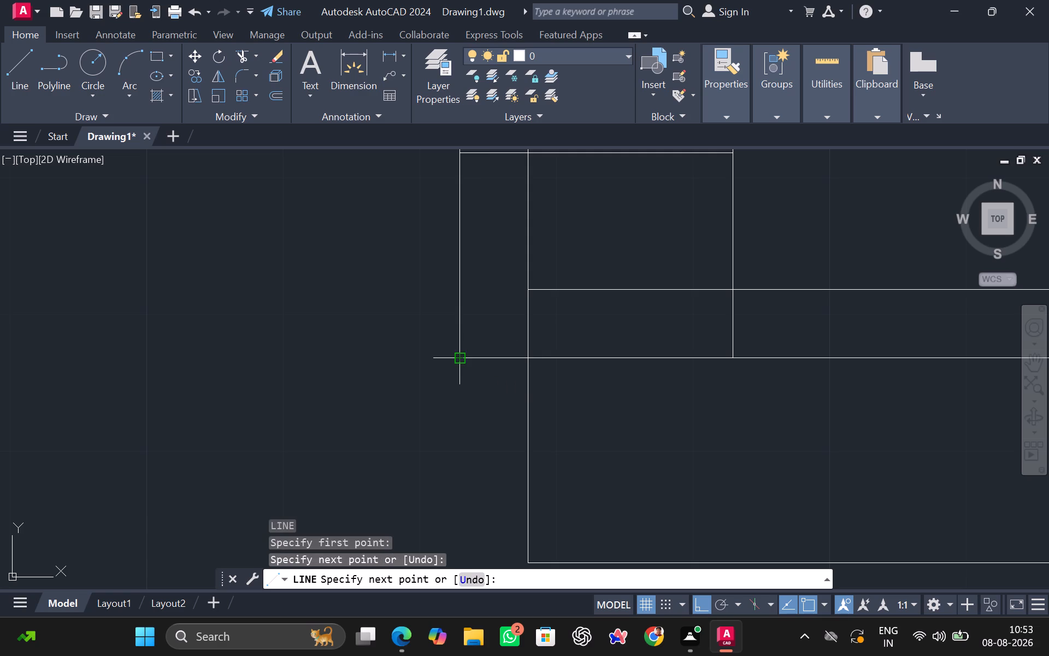
{"action": "key", "text": "space"}
Draw a vertical line from the base's upper-left corner up to the left end of the raised line above it.
{"action": "key", "text": "l"}
{"action": "key", "text": "Return"}
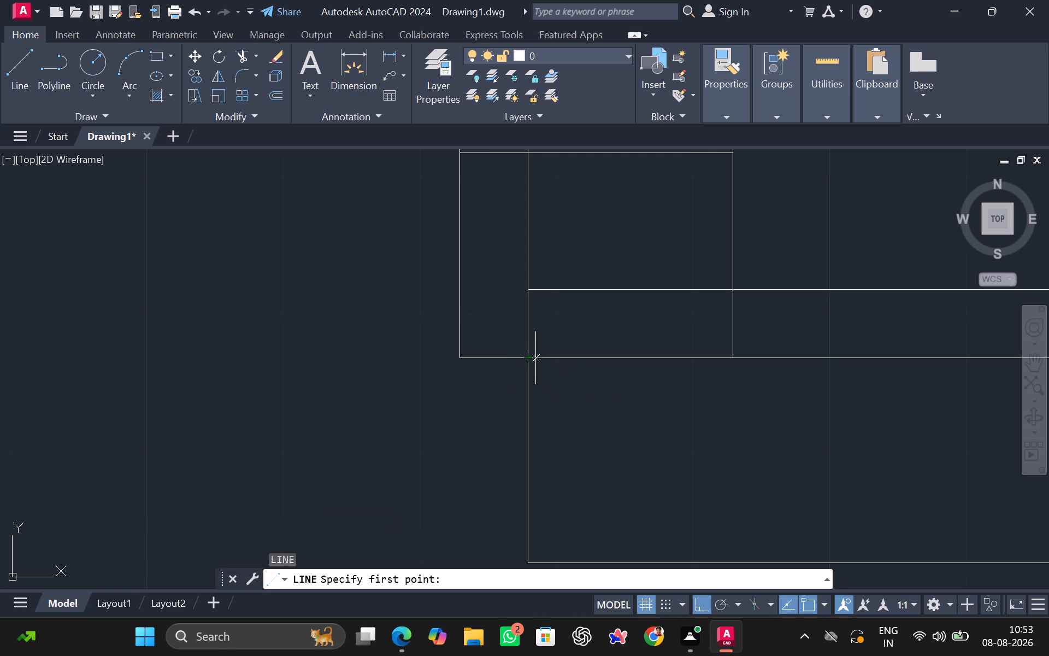
{"action": "left_click", "coordinate": [528, 359]}
{"action": "left_click", "coordinate": [527, 291]}
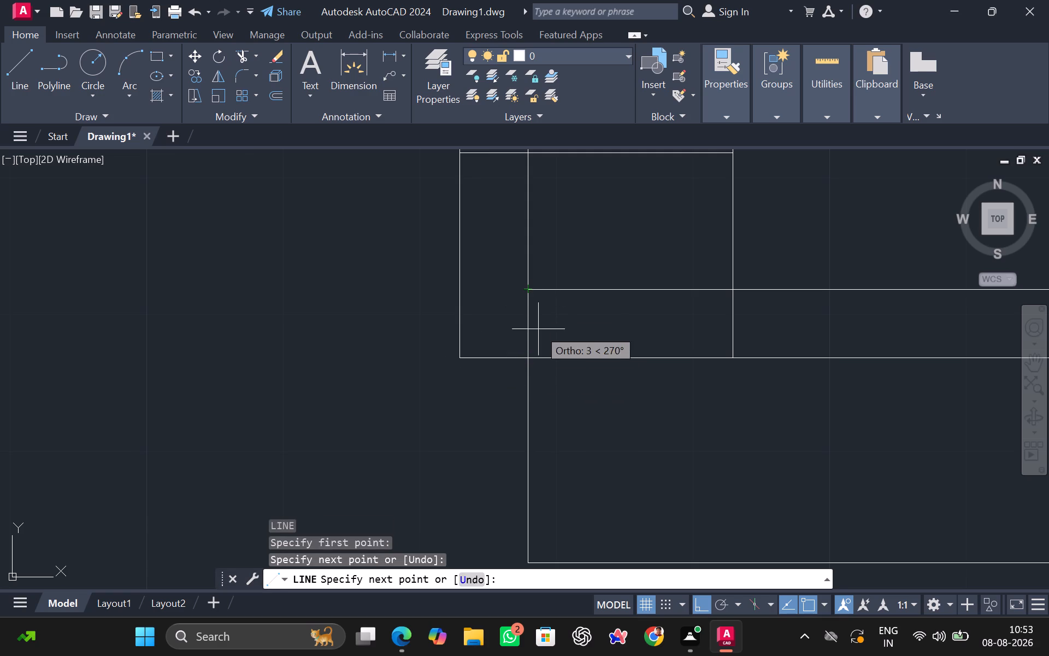
{"action": "key", "text": "space"}
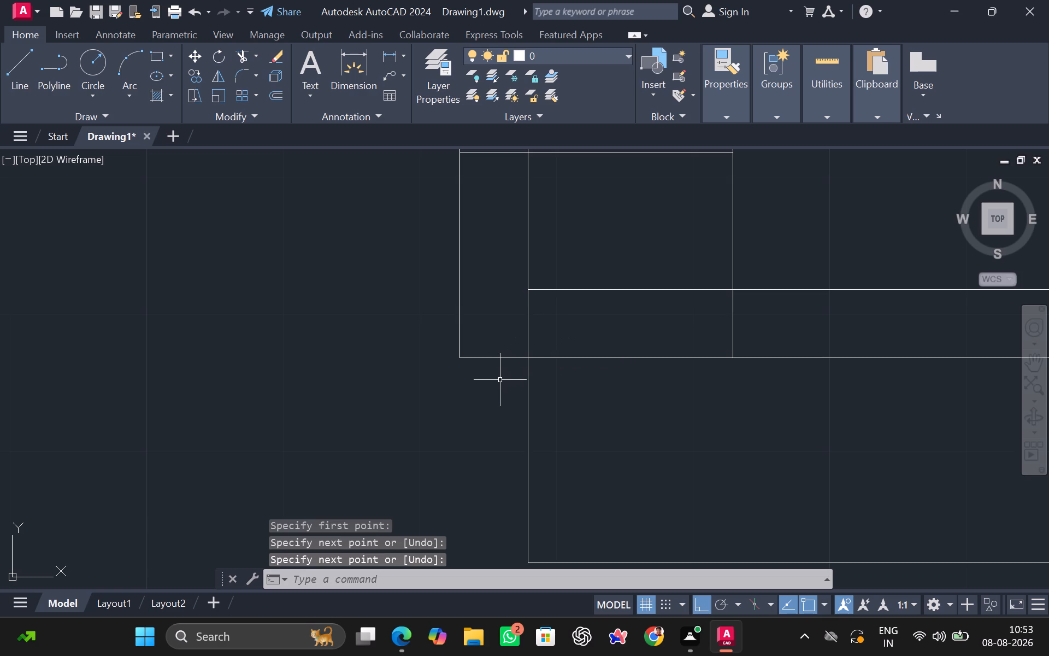
Fillet the raised outline's upper-left corner with a 5 mm radius, between the raised line and the short vertical line.
{"action": "key", "text": "f"}
{"action": "key", "text": "Return"}
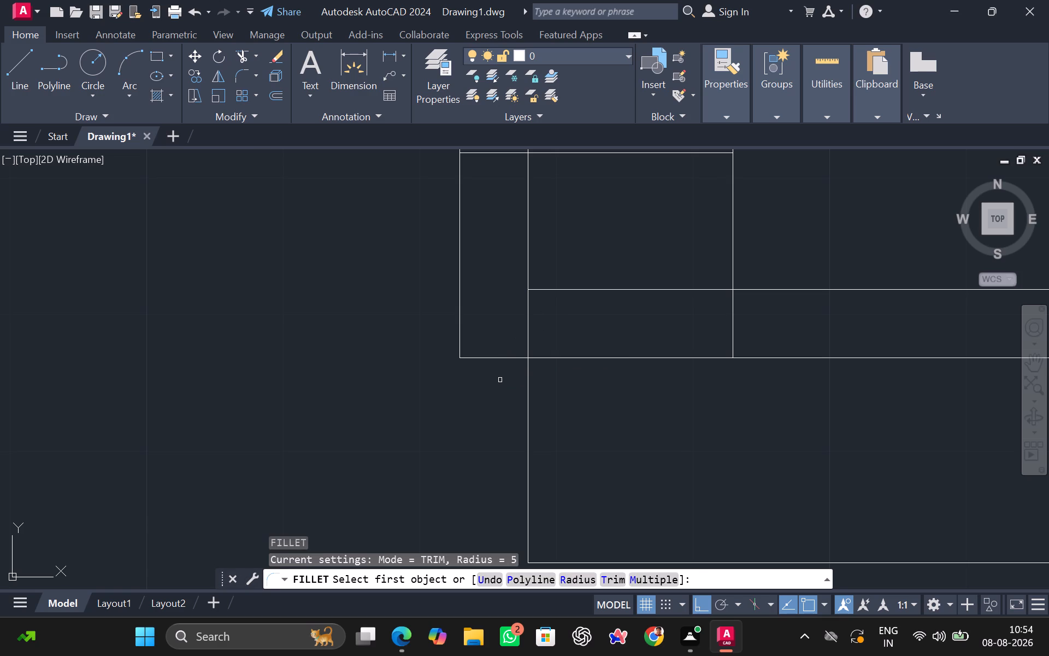
{"action": "key", "text": "r"}
{"action": "key", "text": "Return"}
{"action": "key", "text": "5"}
{"action": "key", "text": "Return"}
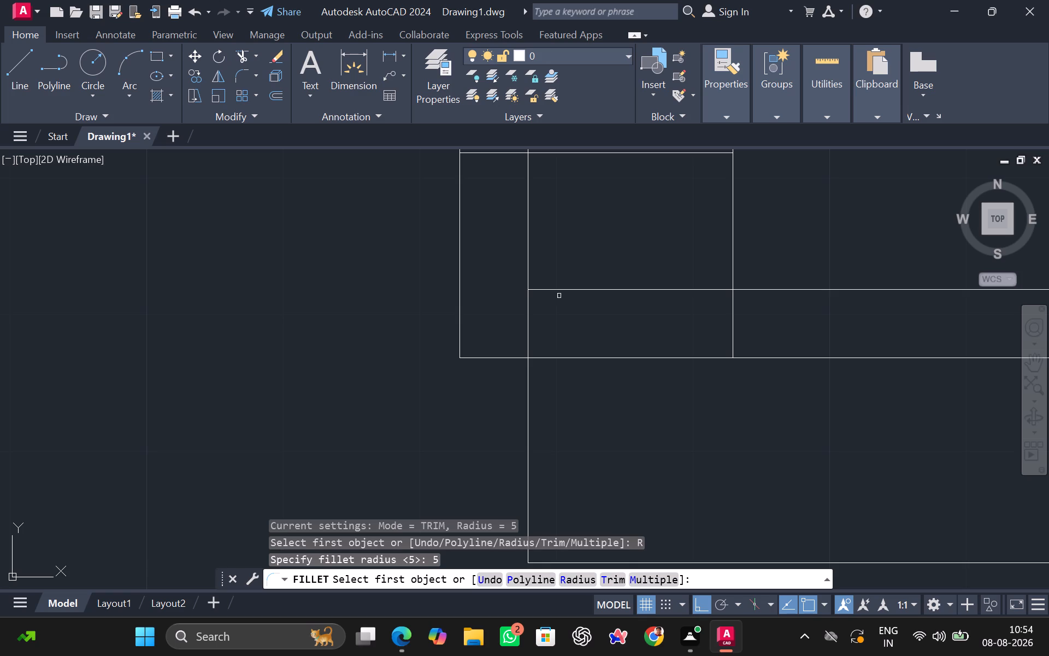
{"action": "left_click", "coordinate": [559, 289]}
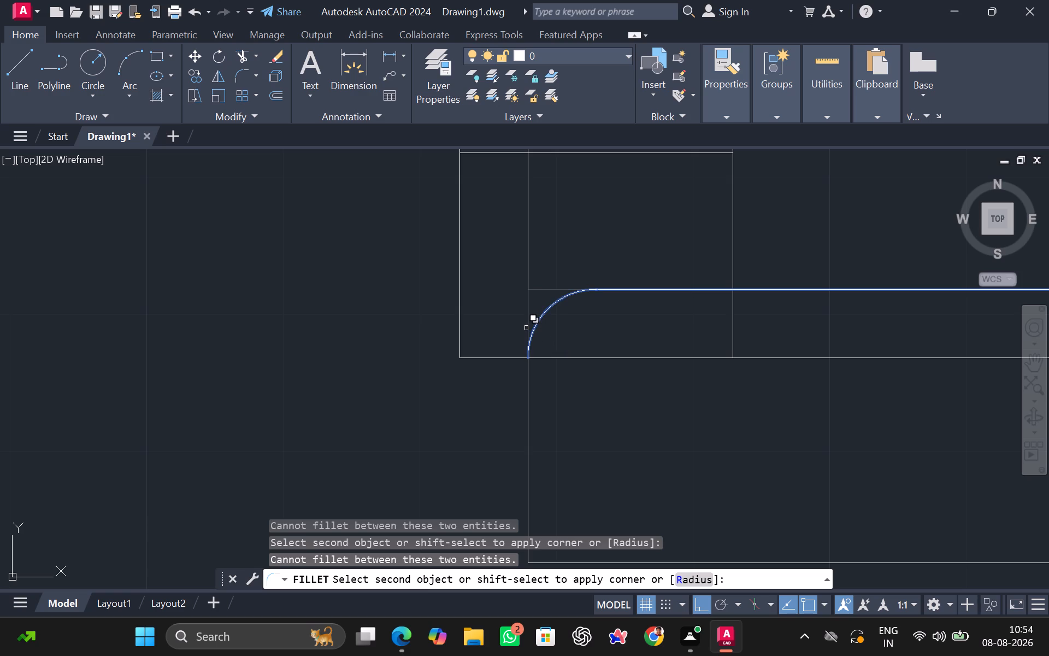
{"action": "left_click", "coordinate": [526, 328]}
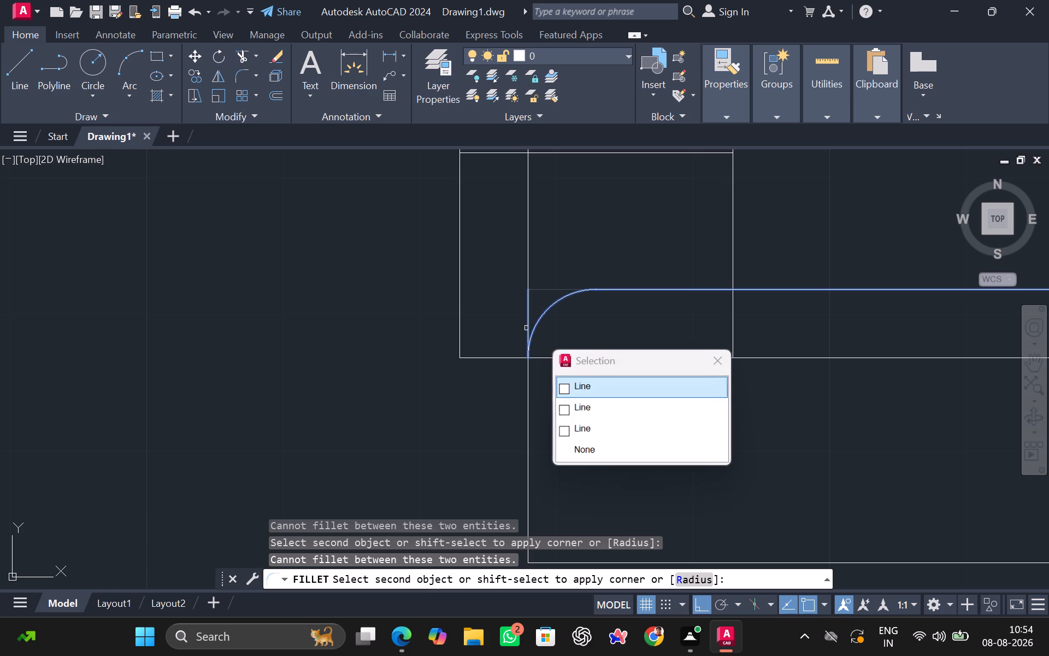
{"action": "left_click", "coordinate": [622, 386]}
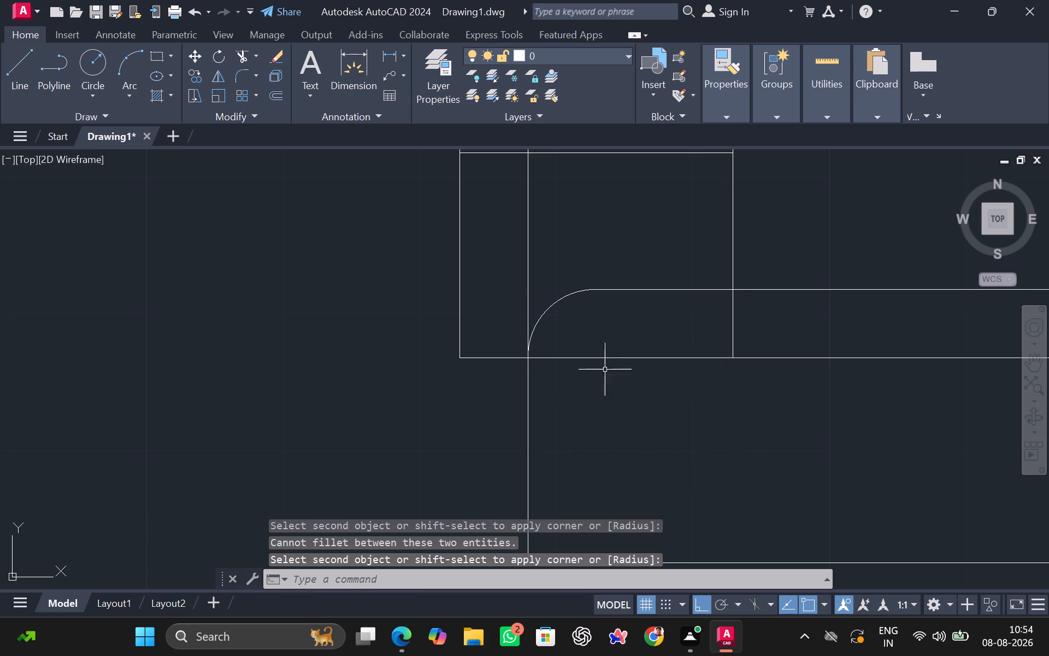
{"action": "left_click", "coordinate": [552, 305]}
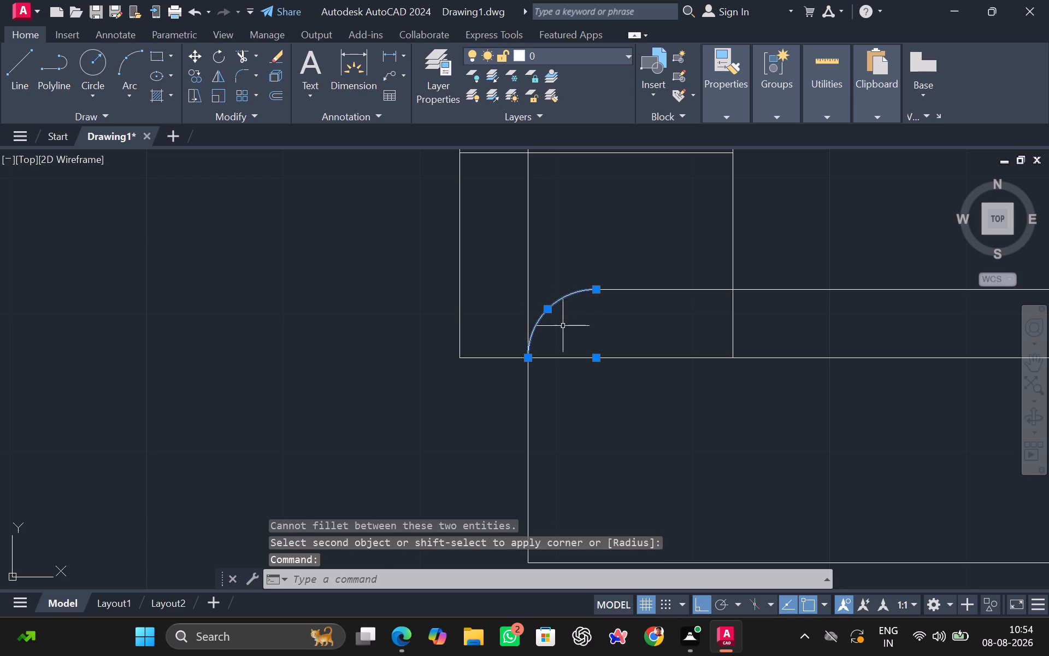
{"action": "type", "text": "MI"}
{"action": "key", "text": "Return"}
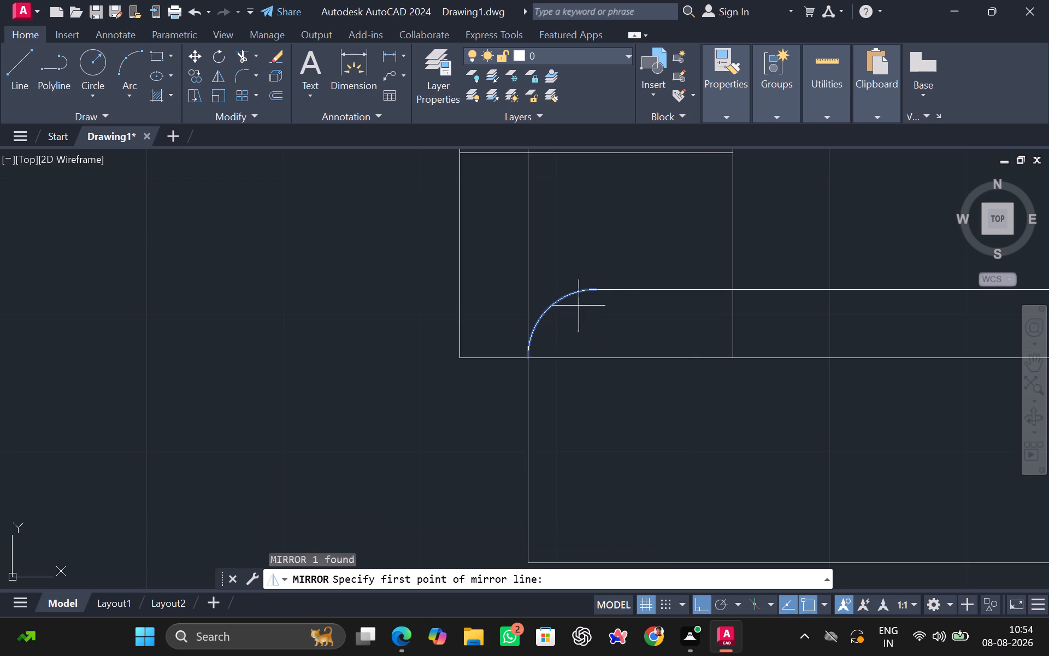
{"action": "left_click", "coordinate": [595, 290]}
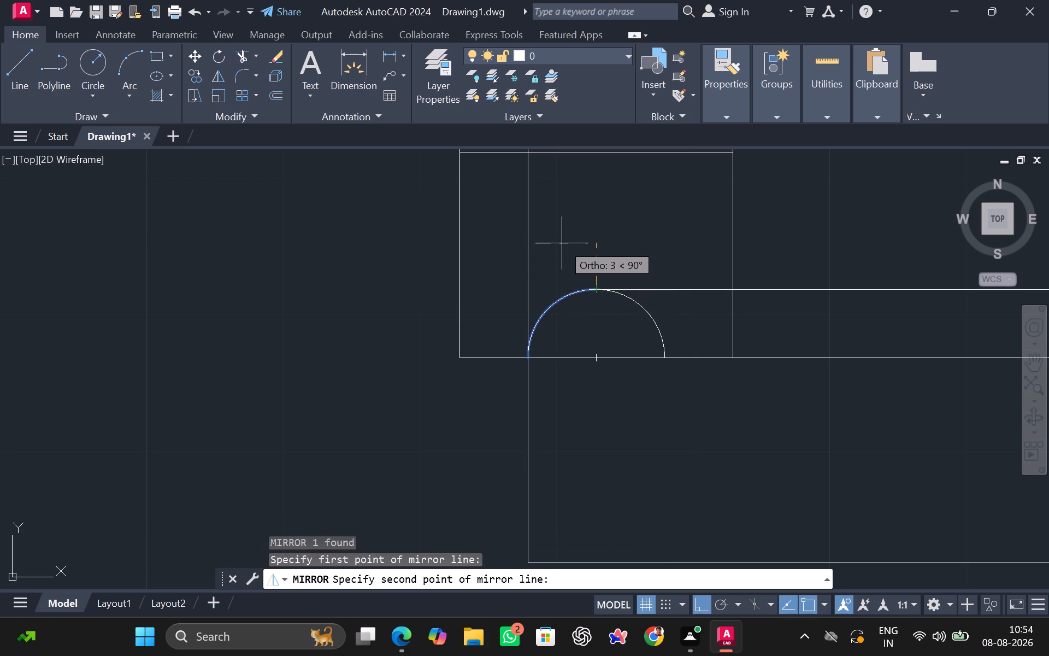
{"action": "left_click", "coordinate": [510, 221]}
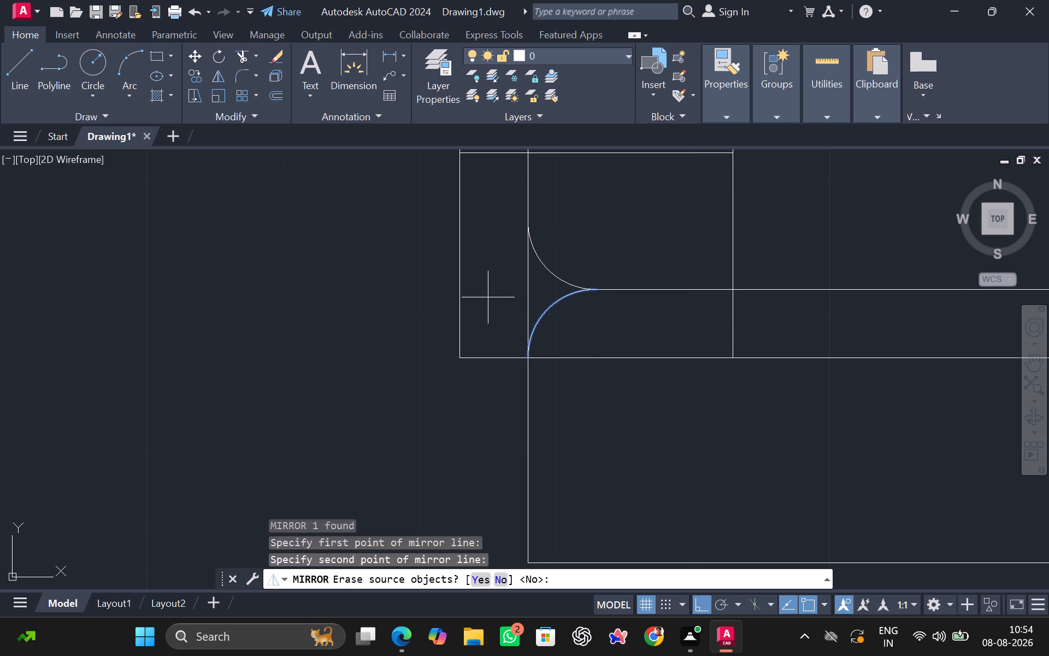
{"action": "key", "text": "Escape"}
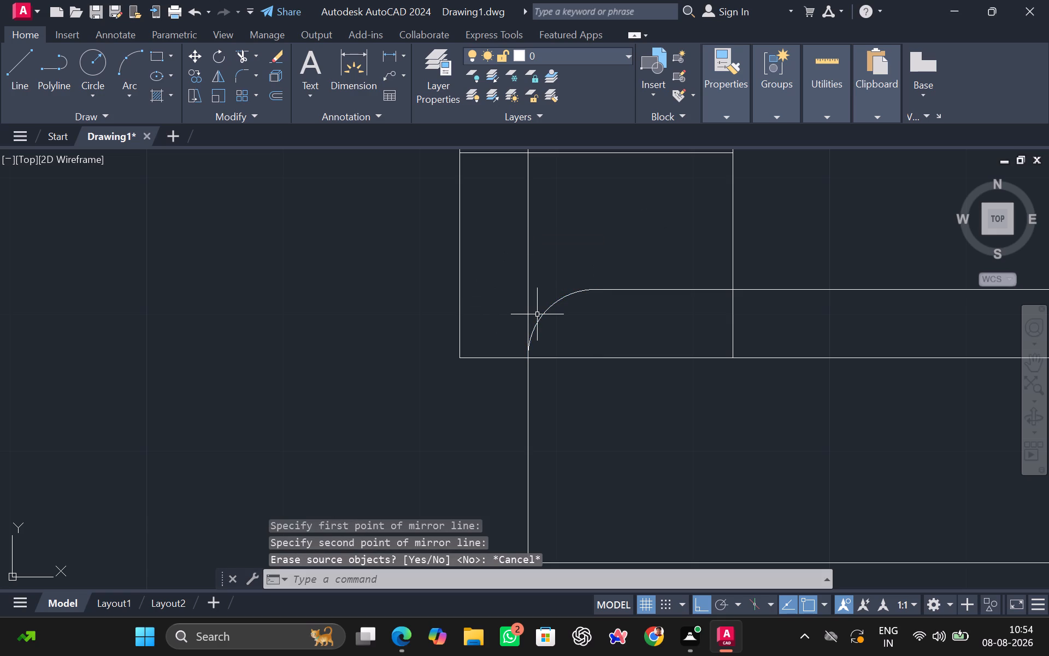
Mirror the corner arc about a horizontal axis through its upper end, keeping the original arc.
{"action": "type", "text": "MI"}
{"action": "key", "text": "Return"}
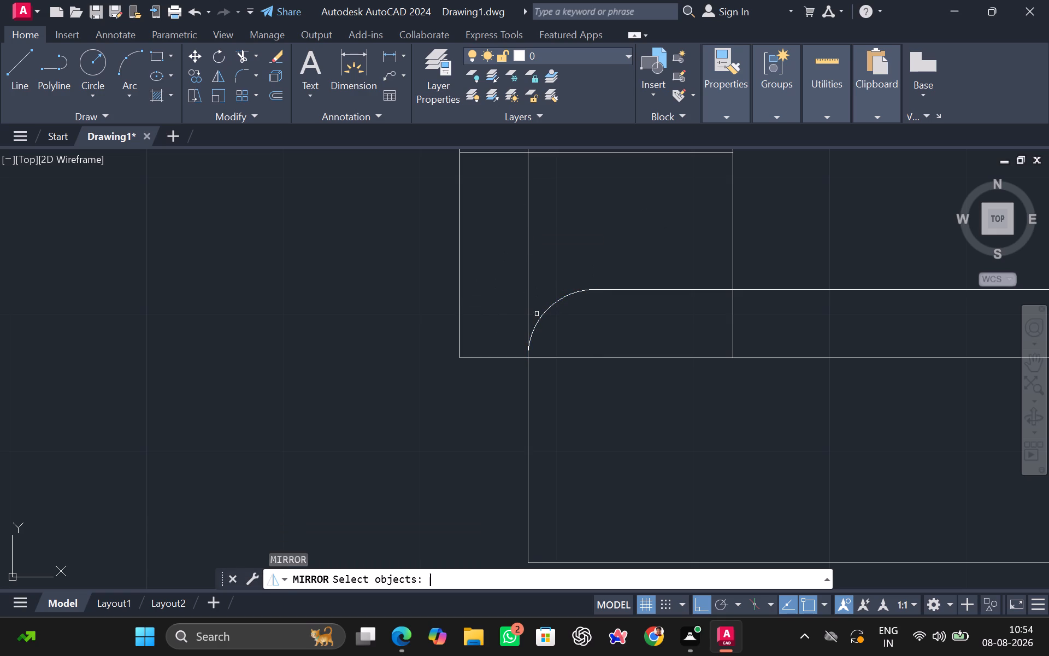
{"action": "left_click", "coordinate": [555, 304]}
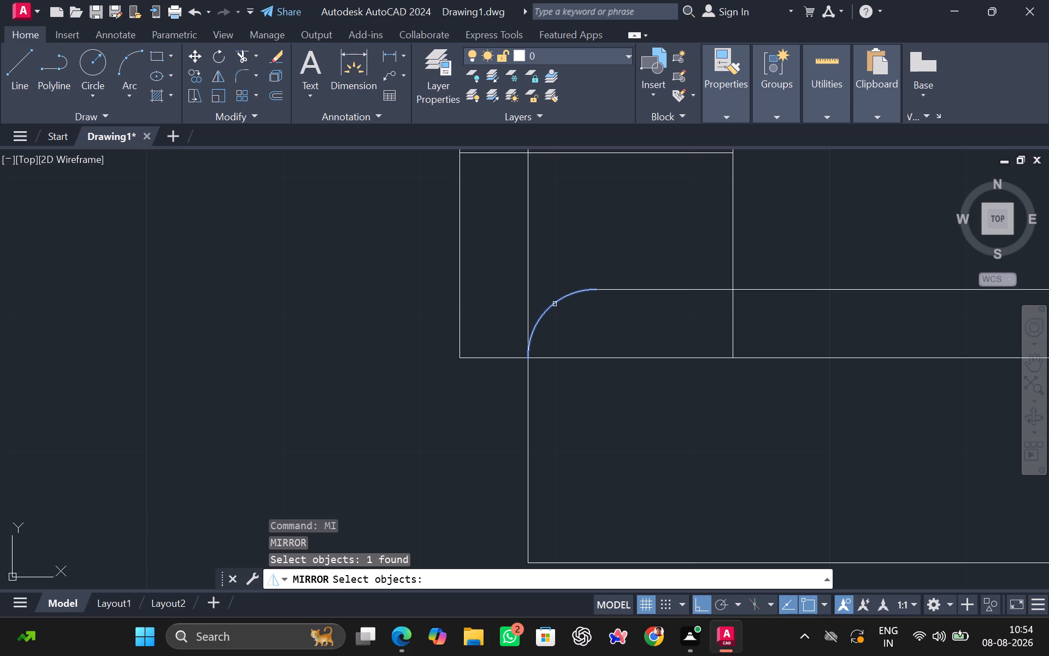
{"action": "type", "text": "MI"}
{"action": "key", "text": "Return"}
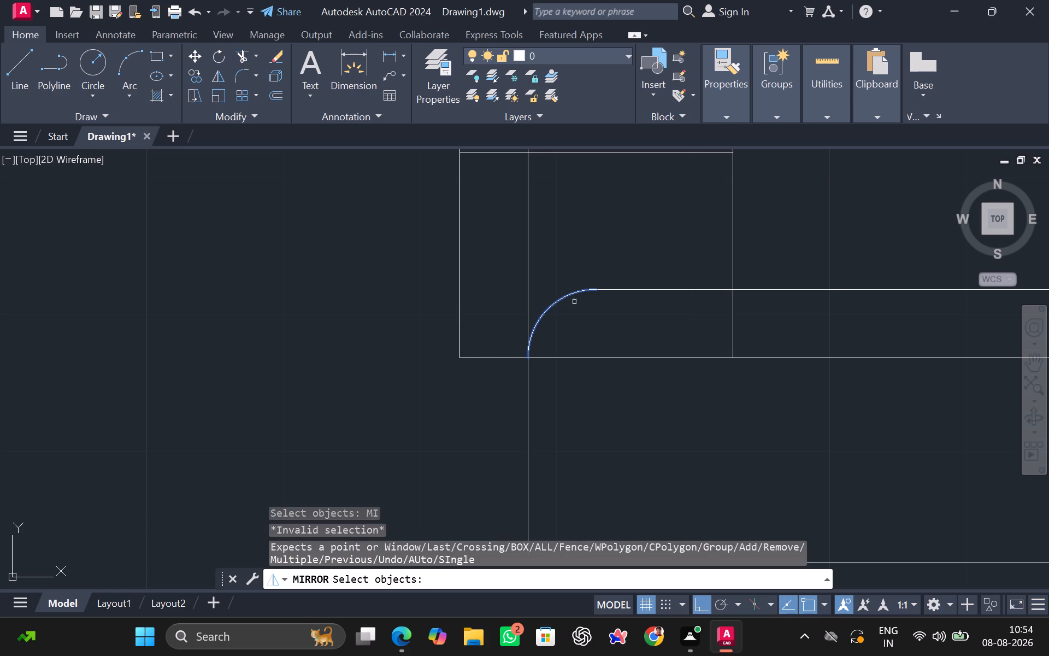
{"action": "key", "text": "Return"}
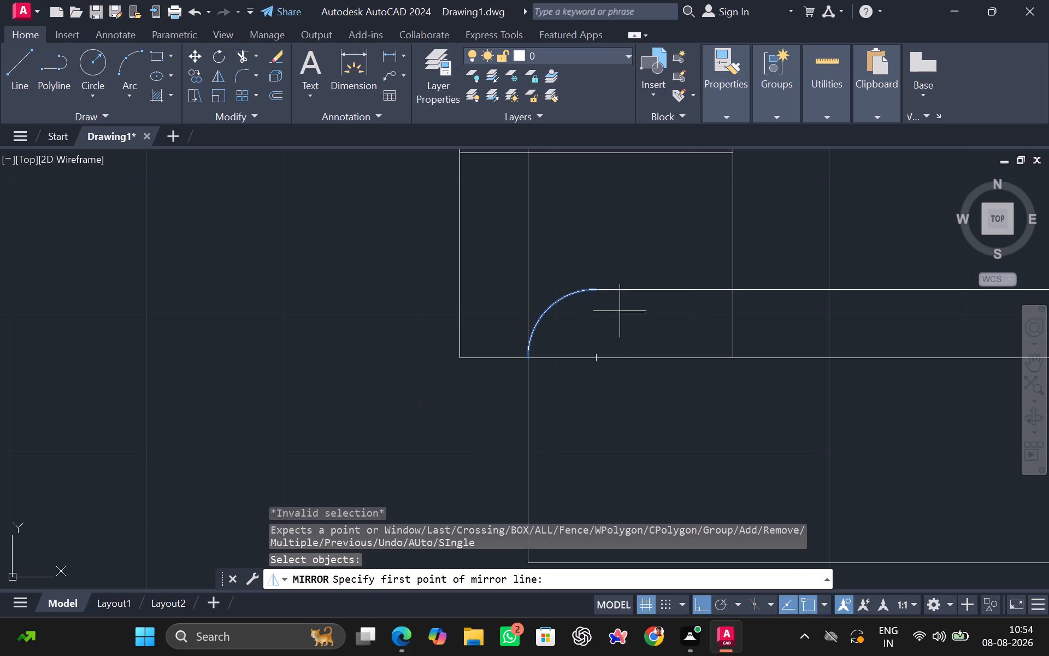
{"action": "left_click", "coordinate": [600, 288]}
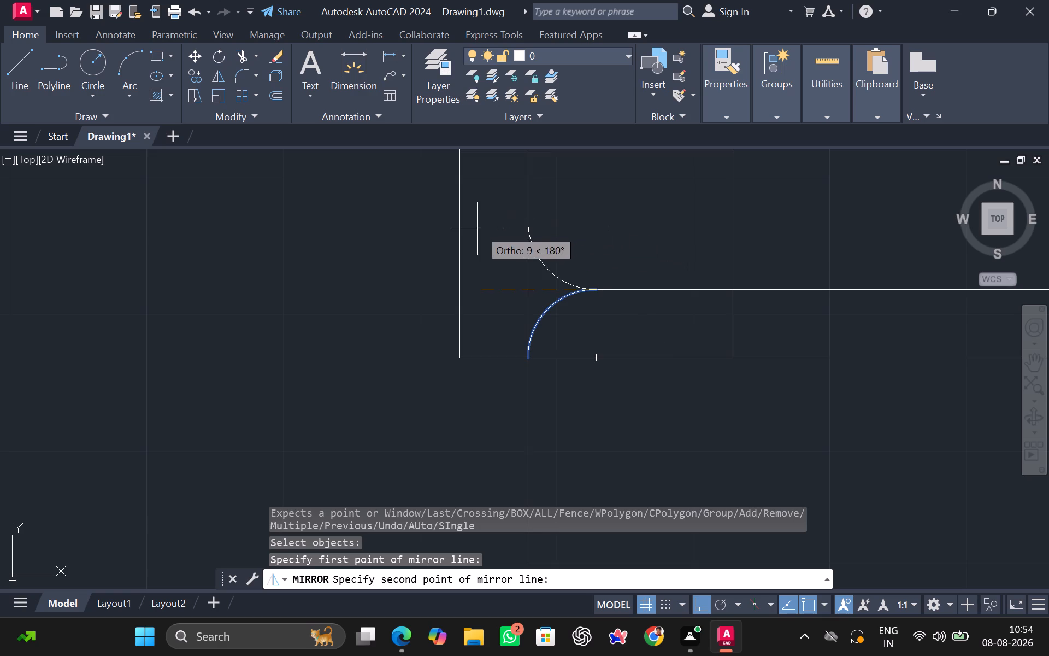
{"action": "left_click", "coordinate": [468, 237]}
{"action": "key", "text": "Return"}
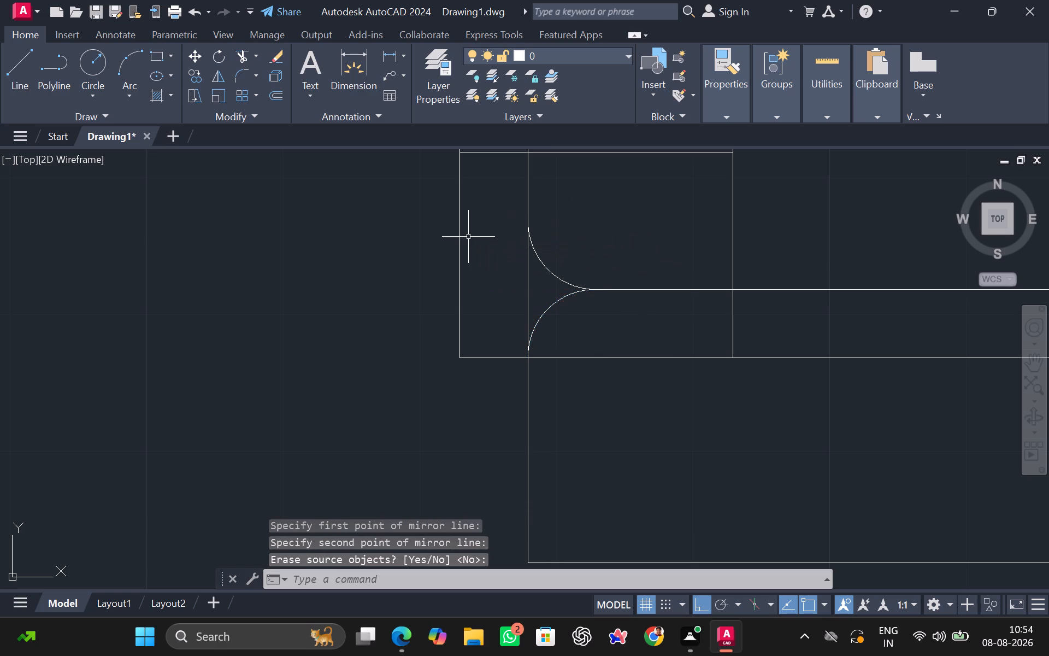
Try to move the mirrored arc from its lower end straight down to the base's top edge.
{"action": "left_click", "coordinate": [557, 277]}
{"action": "key", "text": "m"}
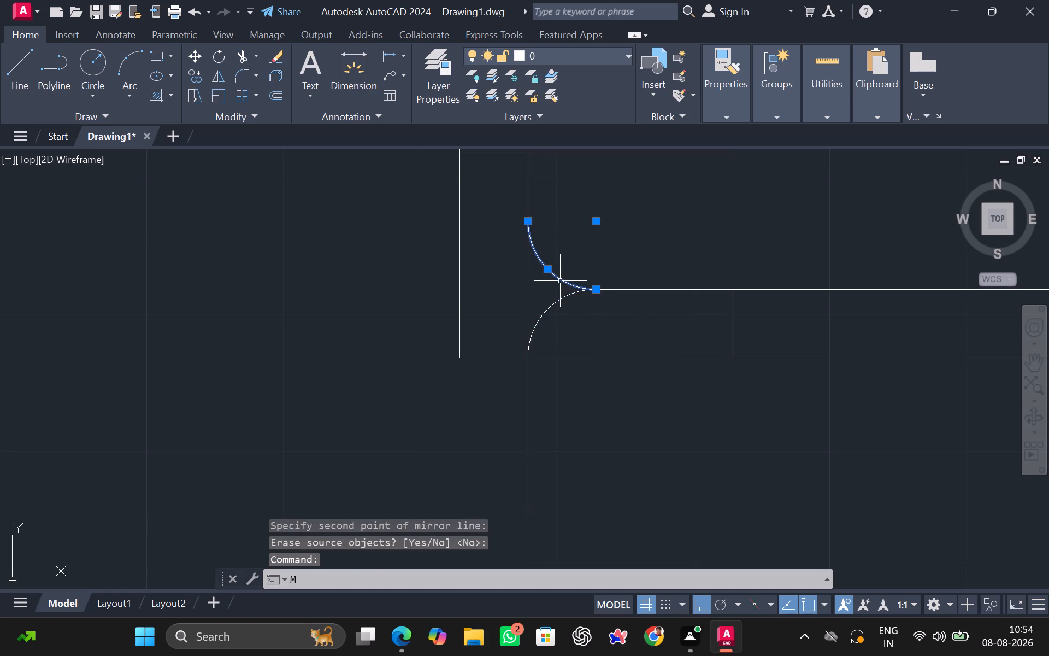
{"action": "key", "text": "Return"}
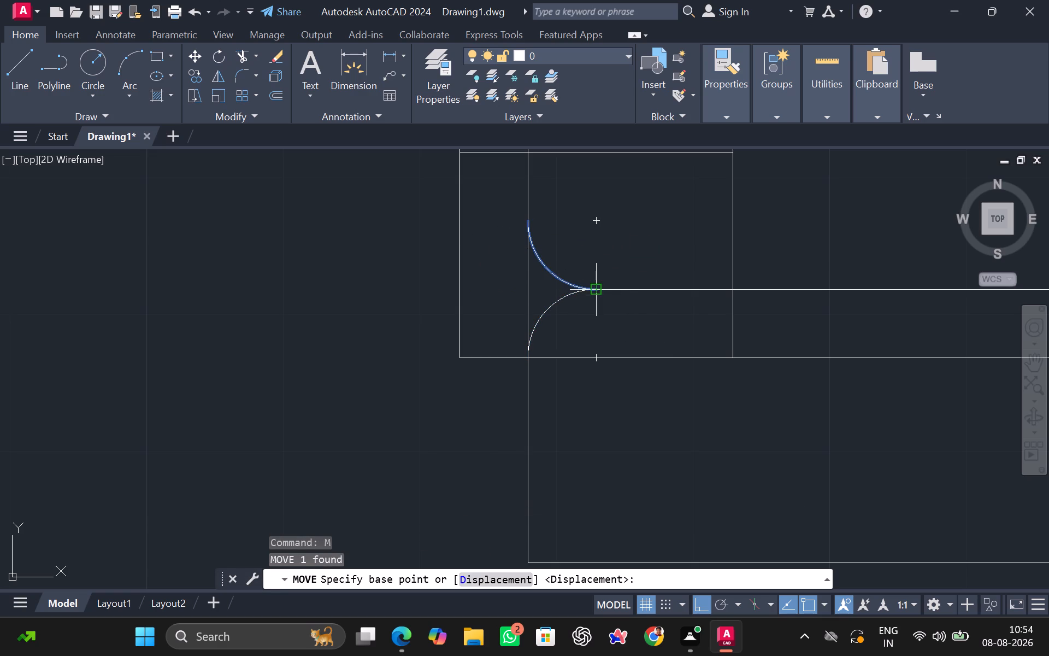
{"action": "left_click", "coordinate": [595, 290]}
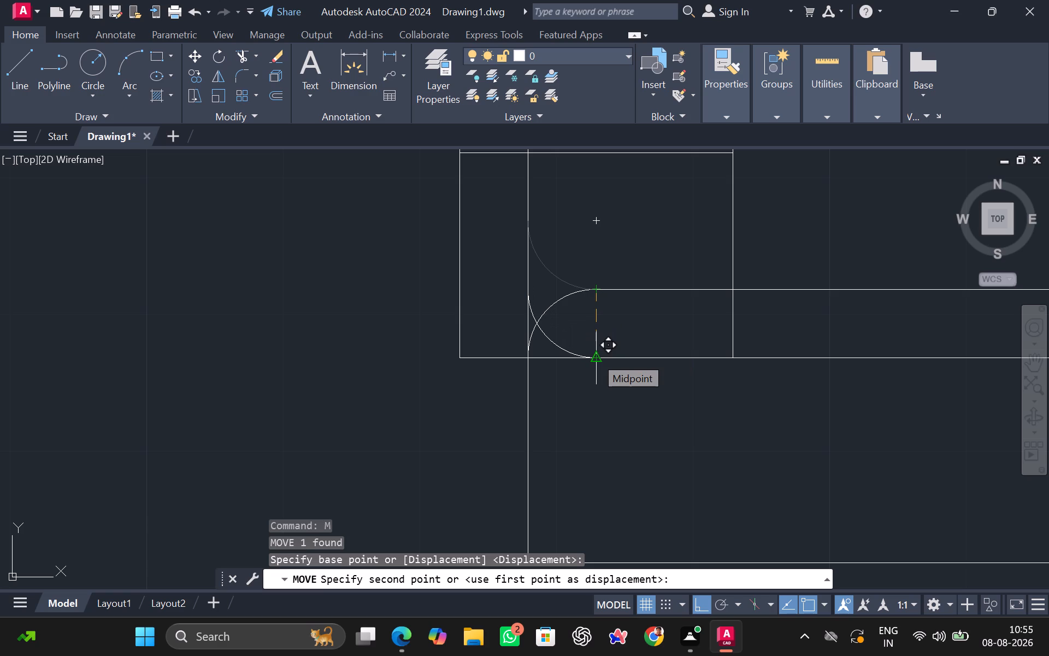
{"action": "key", "text": "space"}
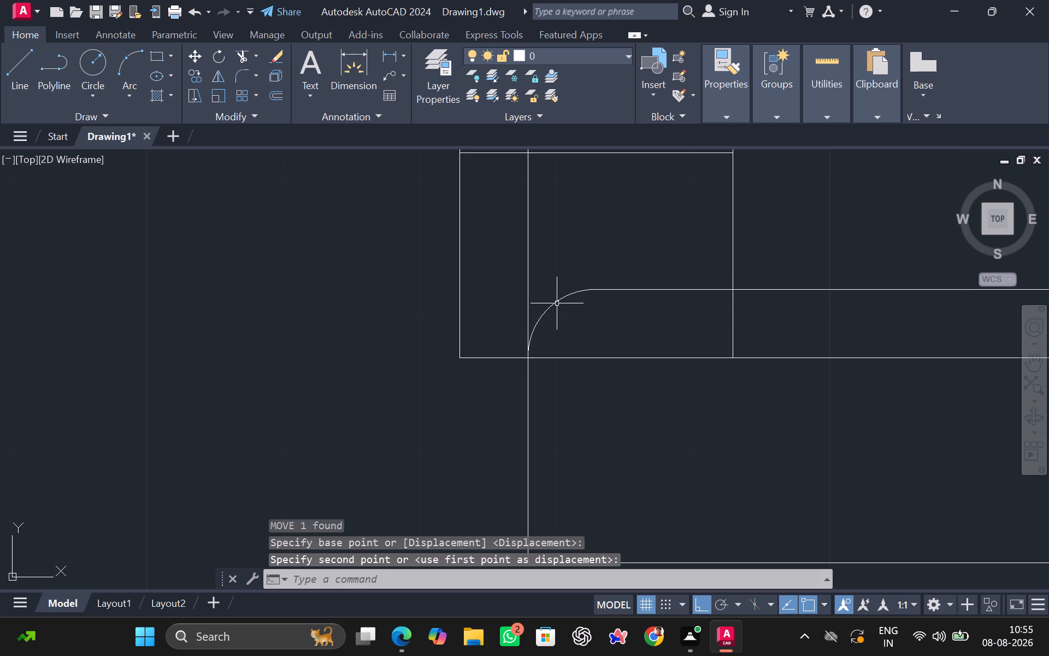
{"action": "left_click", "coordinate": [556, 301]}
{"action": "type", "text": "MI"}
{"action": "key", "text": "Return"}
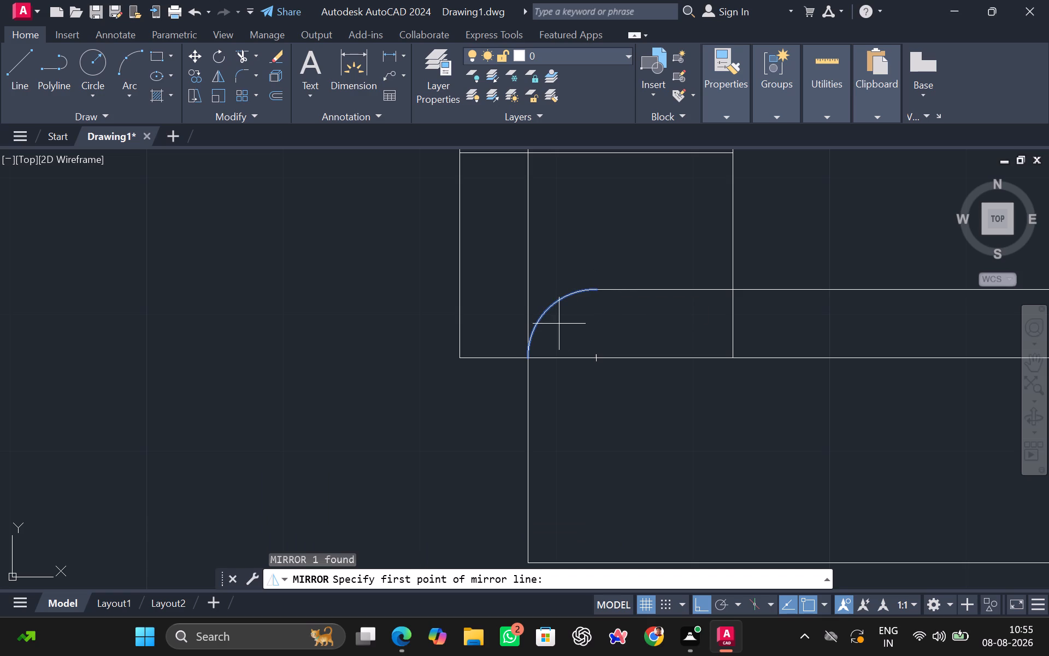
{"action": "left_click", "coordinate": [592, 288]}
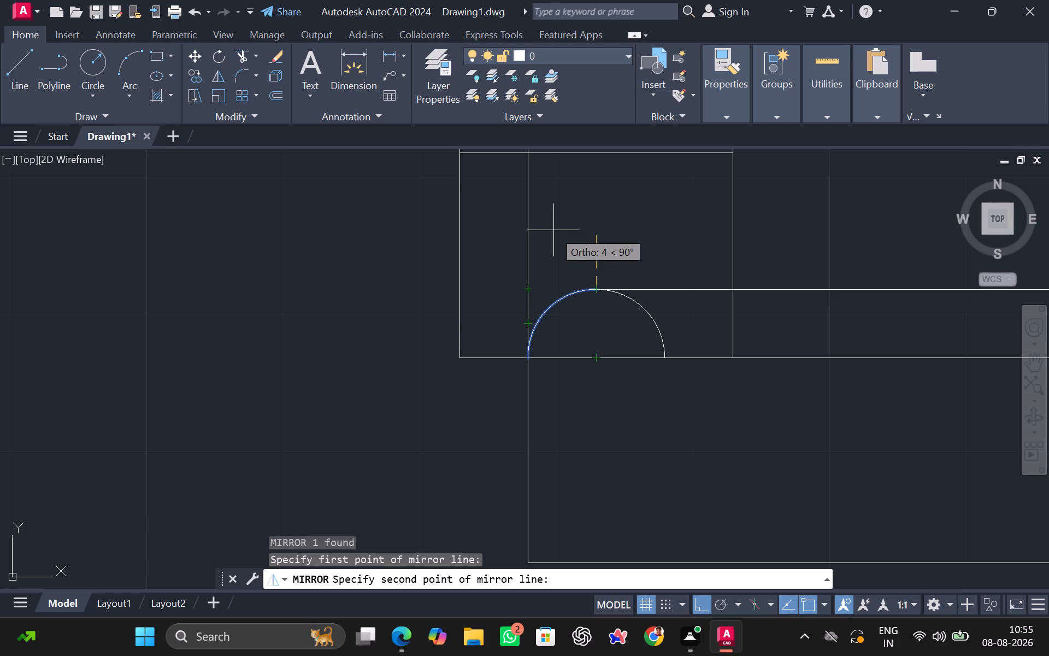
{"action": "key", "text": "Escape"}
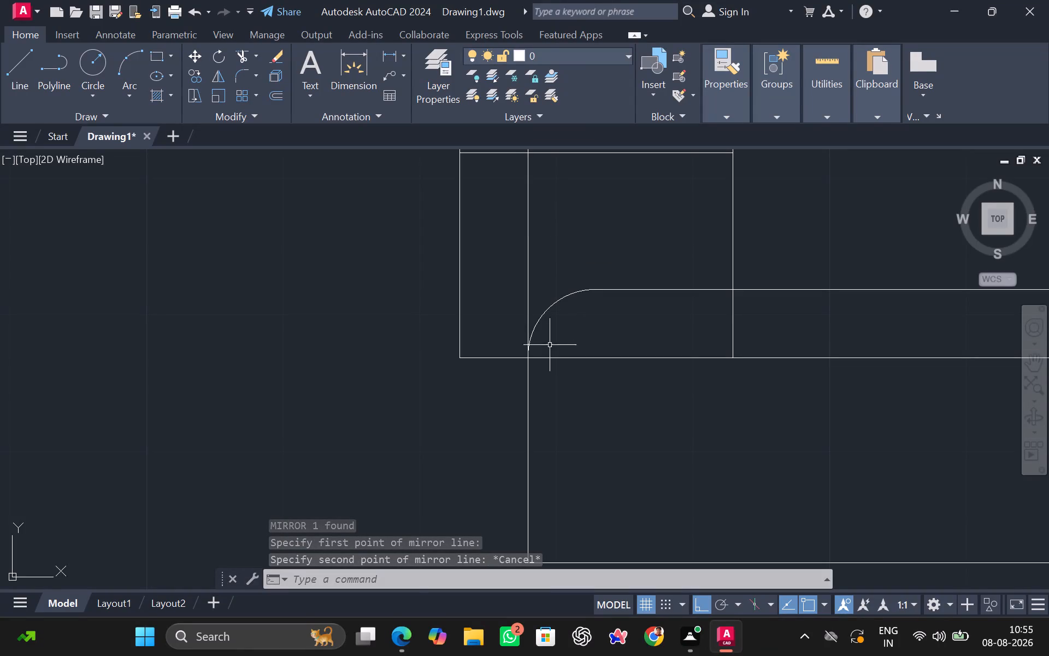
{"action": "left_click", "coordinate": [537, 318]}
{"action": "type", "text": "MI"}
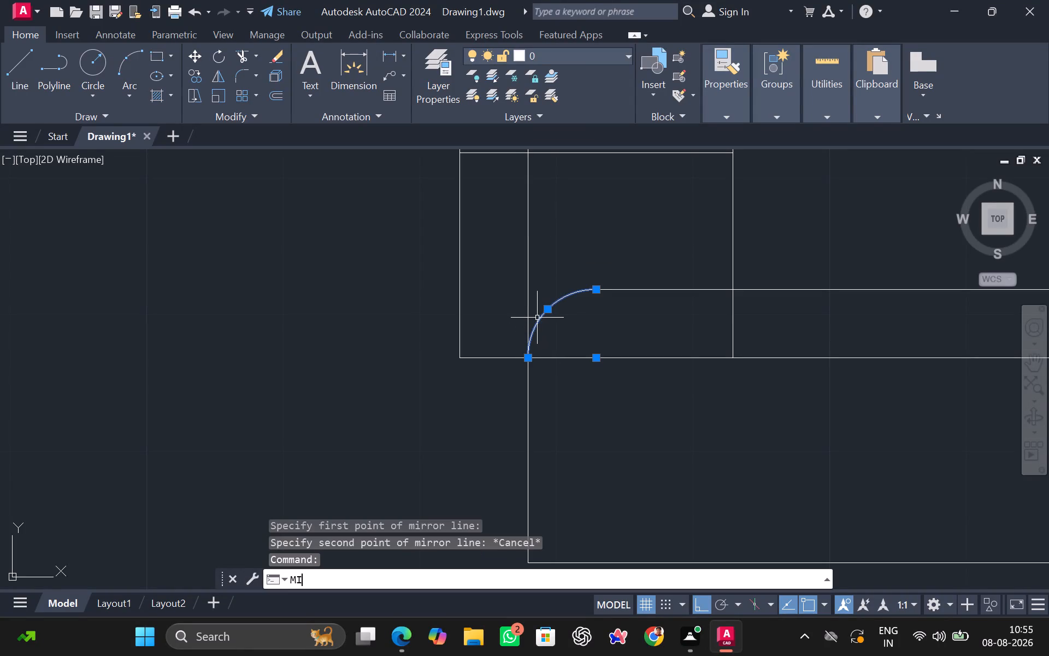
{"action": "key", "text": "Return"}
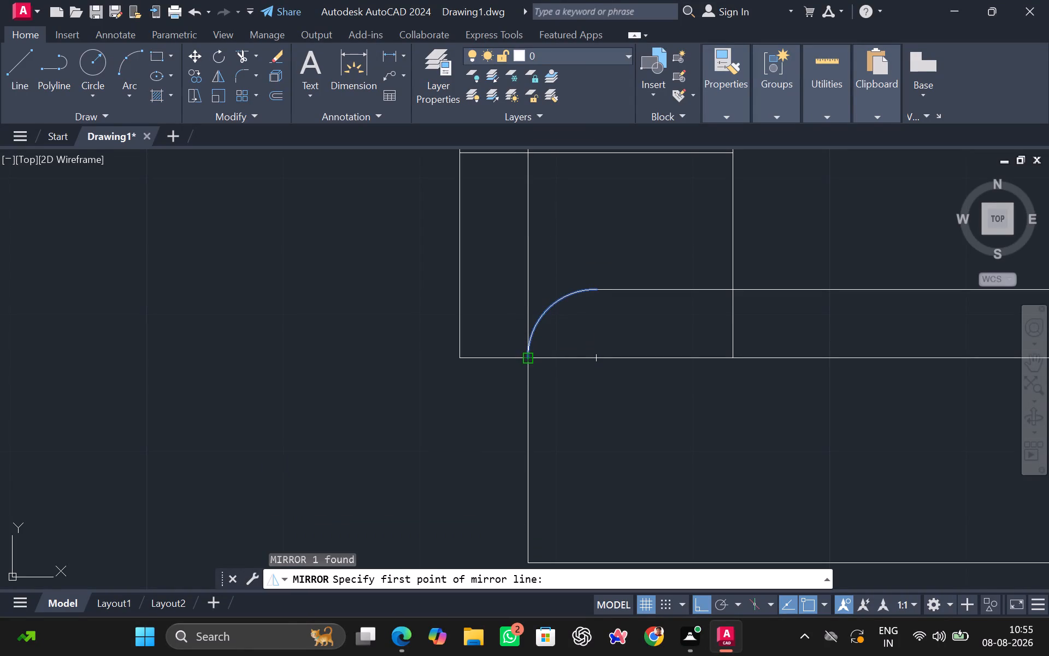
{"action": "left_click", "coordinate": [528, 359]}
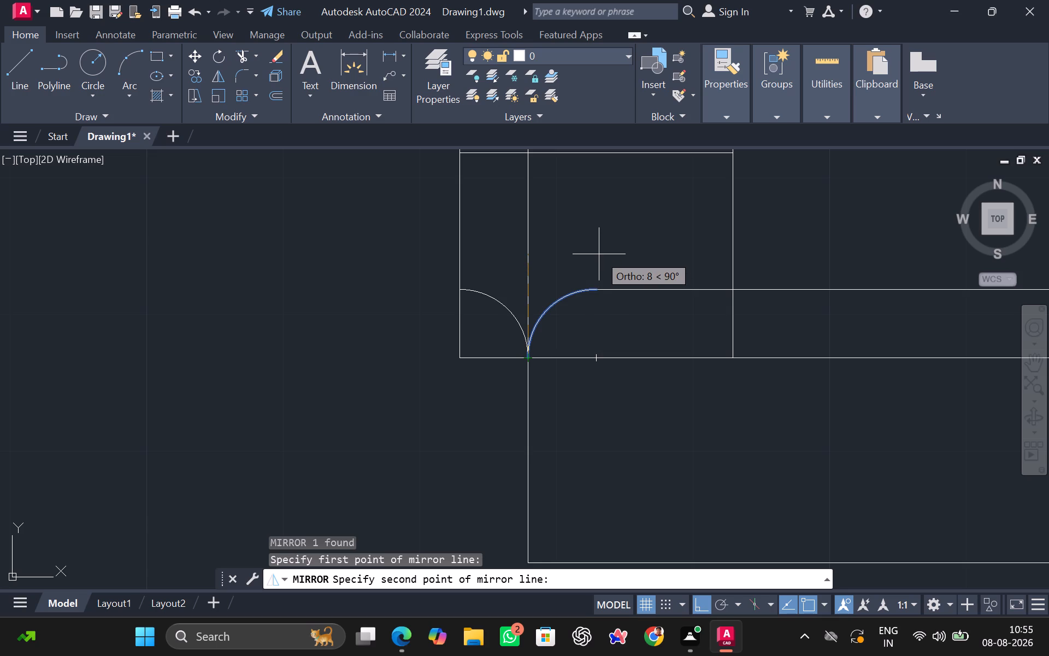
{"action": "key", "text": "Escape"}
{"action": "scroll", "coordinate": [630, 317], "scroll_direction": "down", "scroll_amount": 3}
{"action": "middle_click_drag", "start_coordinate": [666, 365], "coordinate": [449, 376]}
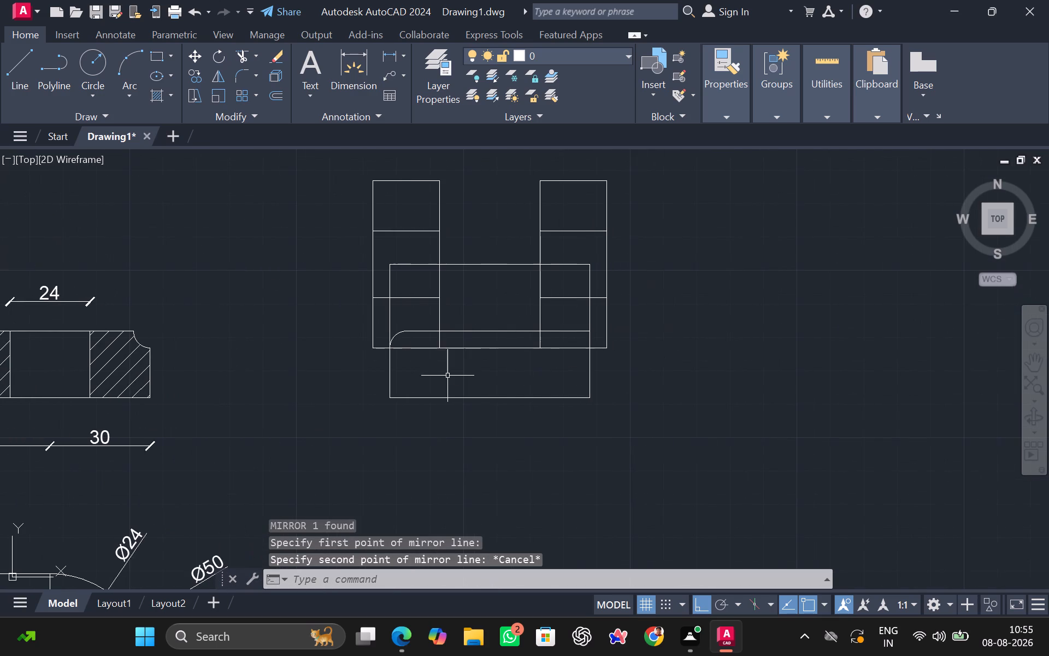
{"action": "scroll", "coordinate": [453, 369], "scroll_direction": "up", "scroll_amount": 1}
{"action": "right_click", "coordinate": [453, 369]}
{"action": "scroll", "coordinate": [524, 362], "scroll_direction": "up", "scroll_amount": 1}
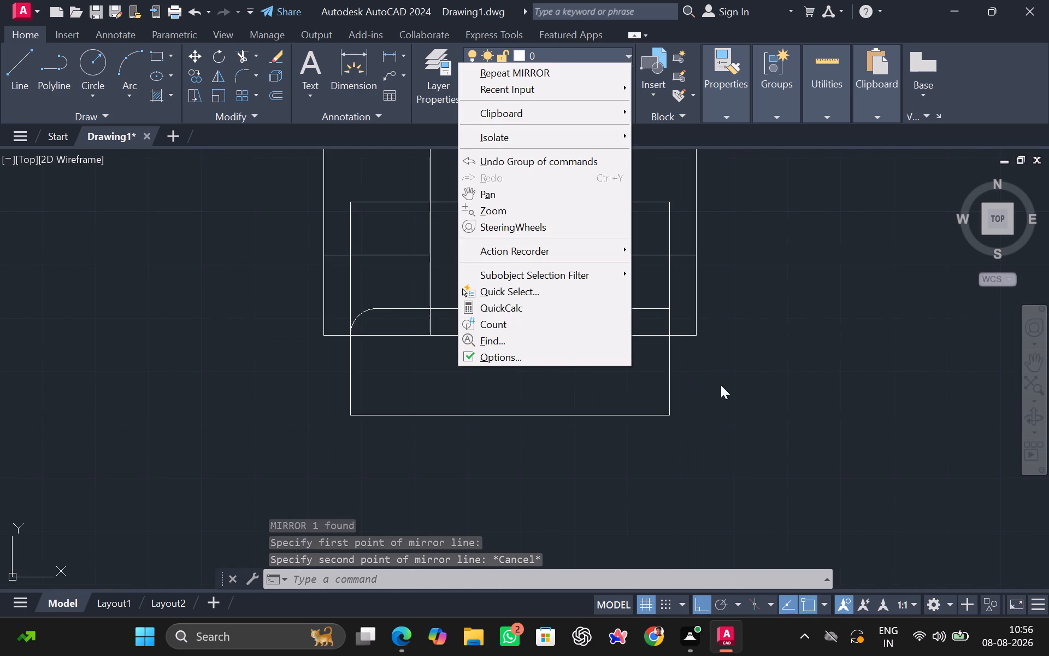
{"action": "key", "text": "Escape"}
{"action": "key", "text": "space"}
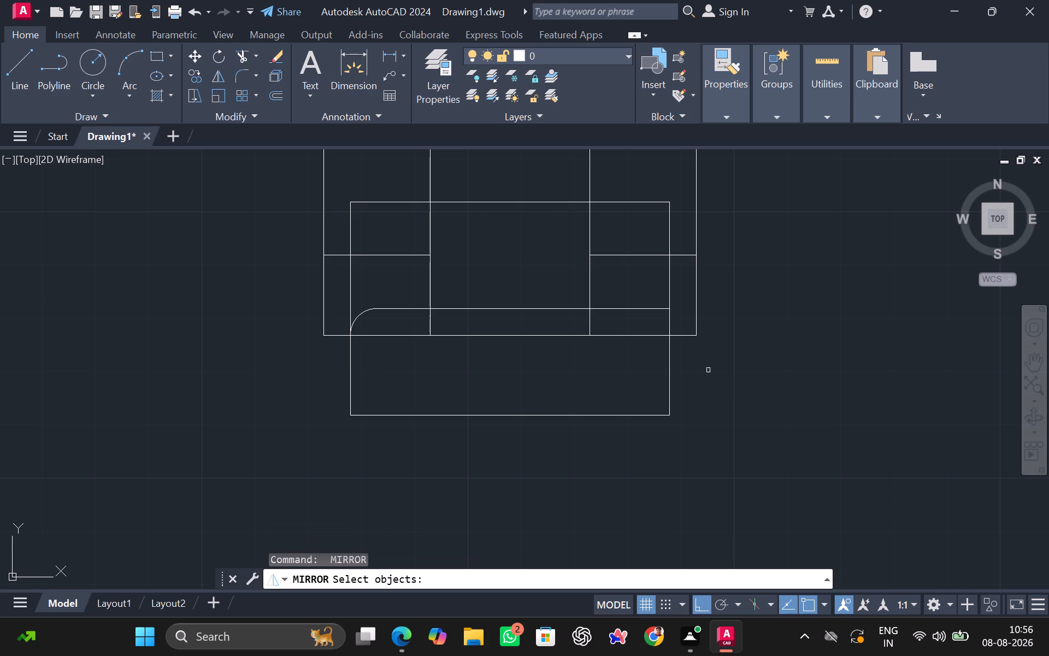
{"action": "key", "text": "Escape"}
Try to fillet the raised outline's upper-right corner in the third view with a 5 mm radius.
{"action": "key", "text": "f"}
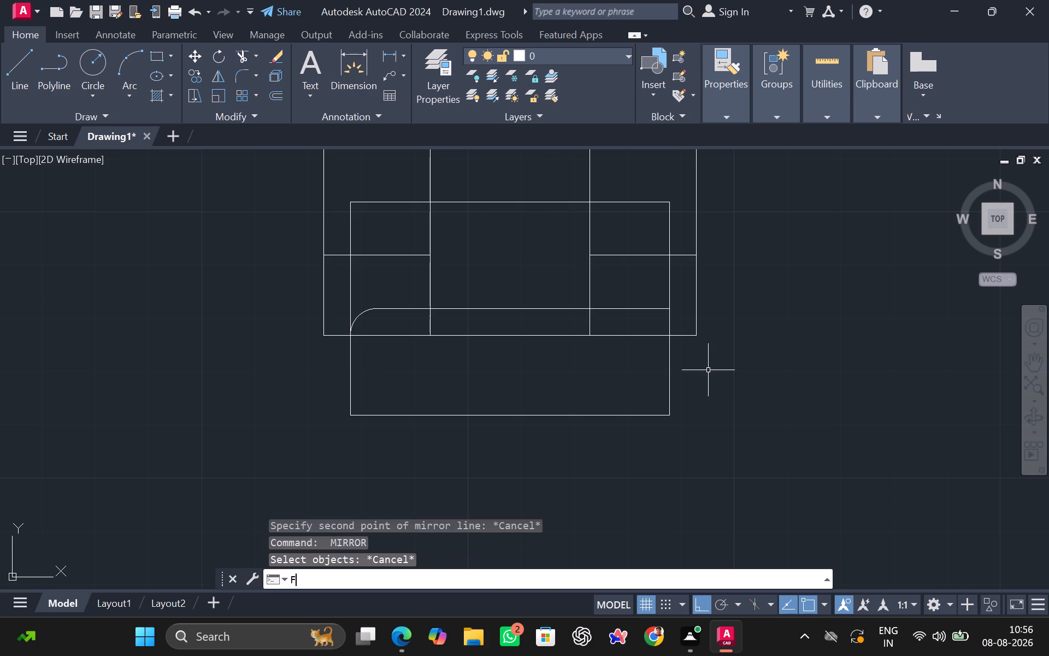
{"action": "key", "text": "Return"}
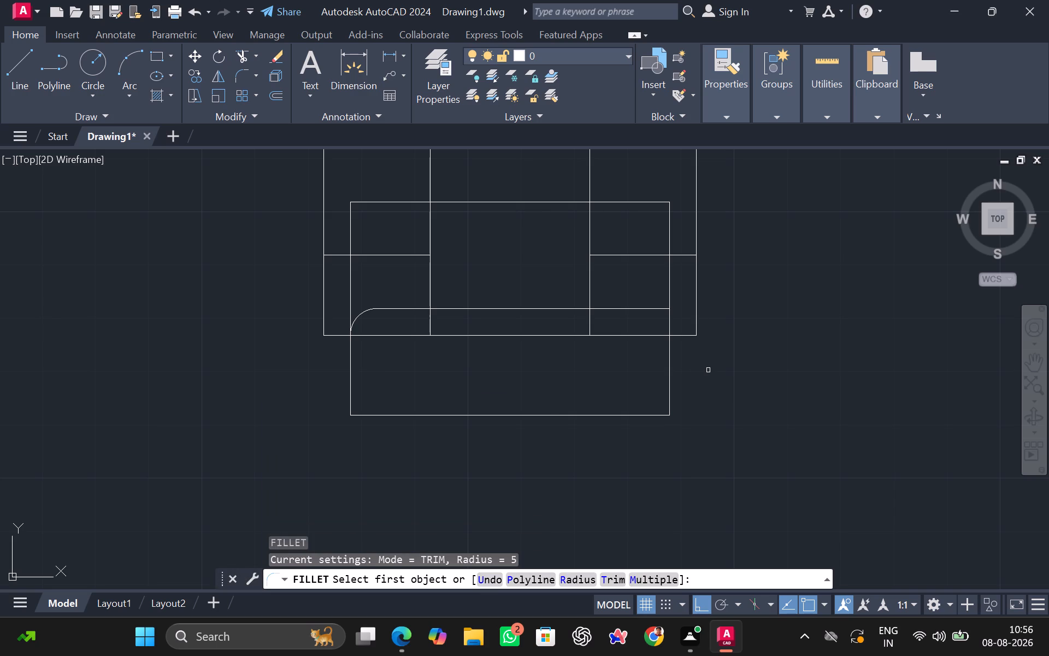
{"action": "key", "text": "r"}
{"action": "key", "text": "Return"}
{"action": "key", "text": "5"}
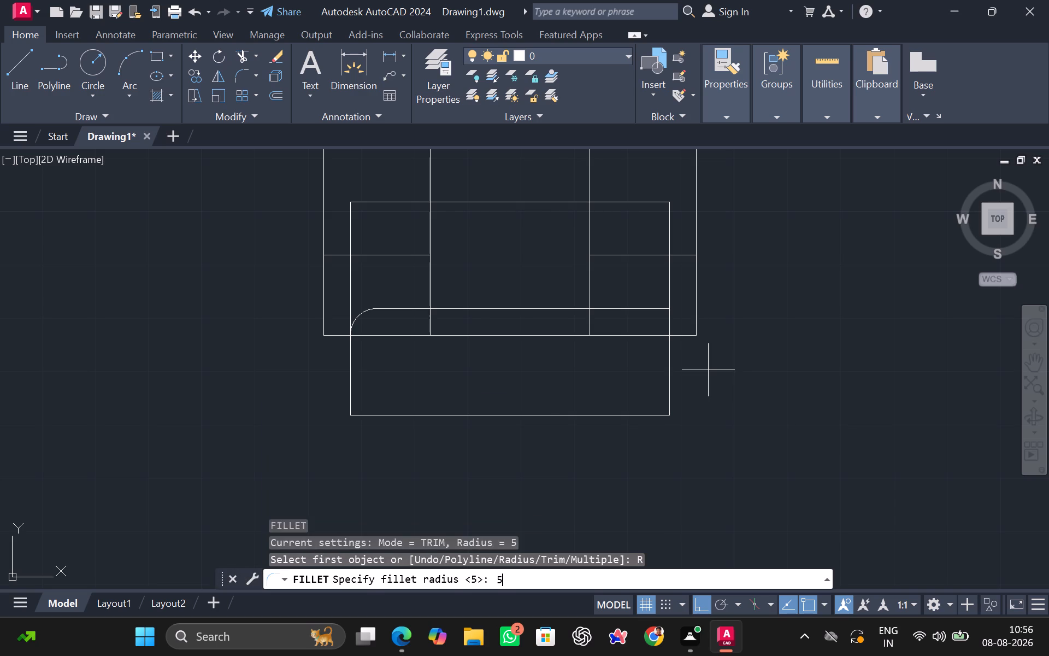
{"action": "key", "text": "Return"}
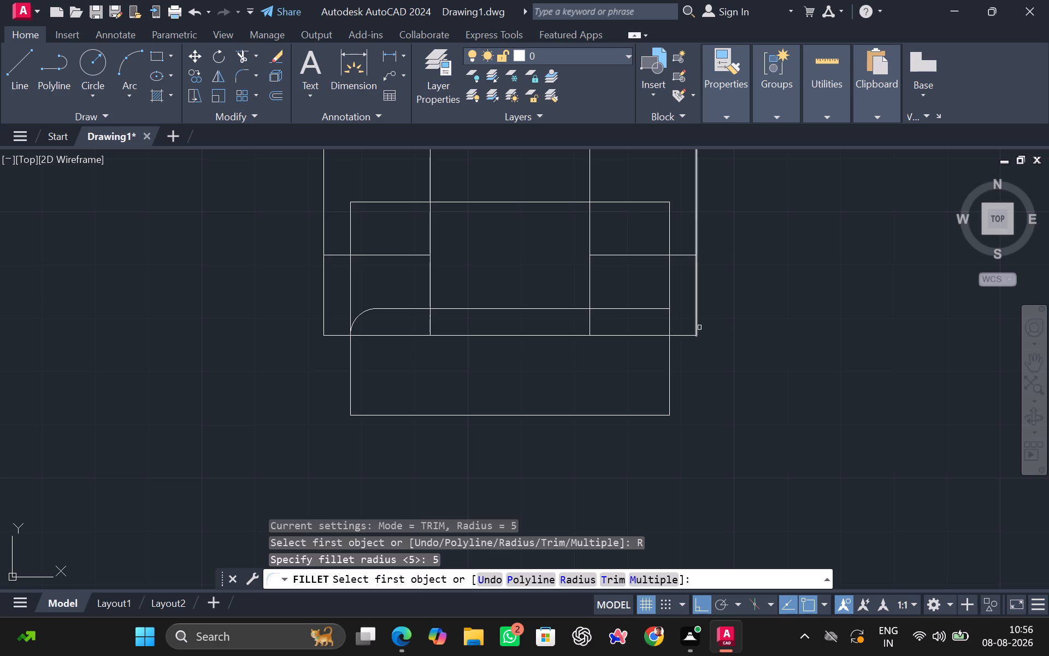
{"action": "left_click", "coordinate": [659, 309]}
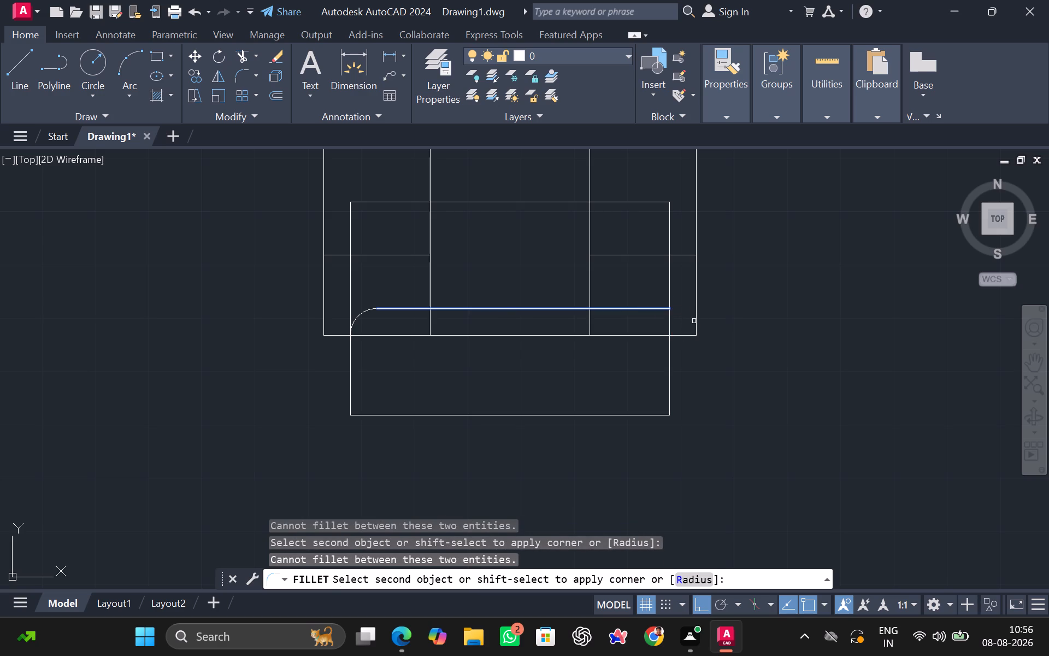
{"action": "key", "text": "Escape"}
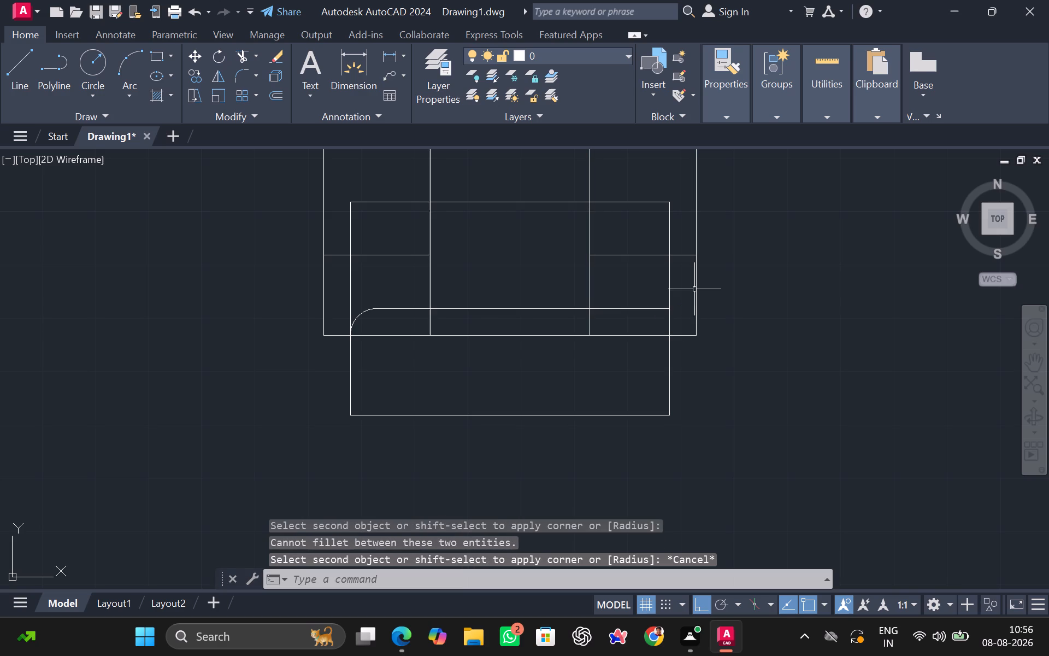
Examine the curved corner at the sectioned base's right end and compare it with the raised outline's rounded corner in the third view.
{"action": "scroll", "coordinate": [639, 337], "scroll_direction": "up", "scroll_amount": 1}
{"action": "middle_click_drag", "start_coordinate": [678, 310], "coordinate": [679, 311]}
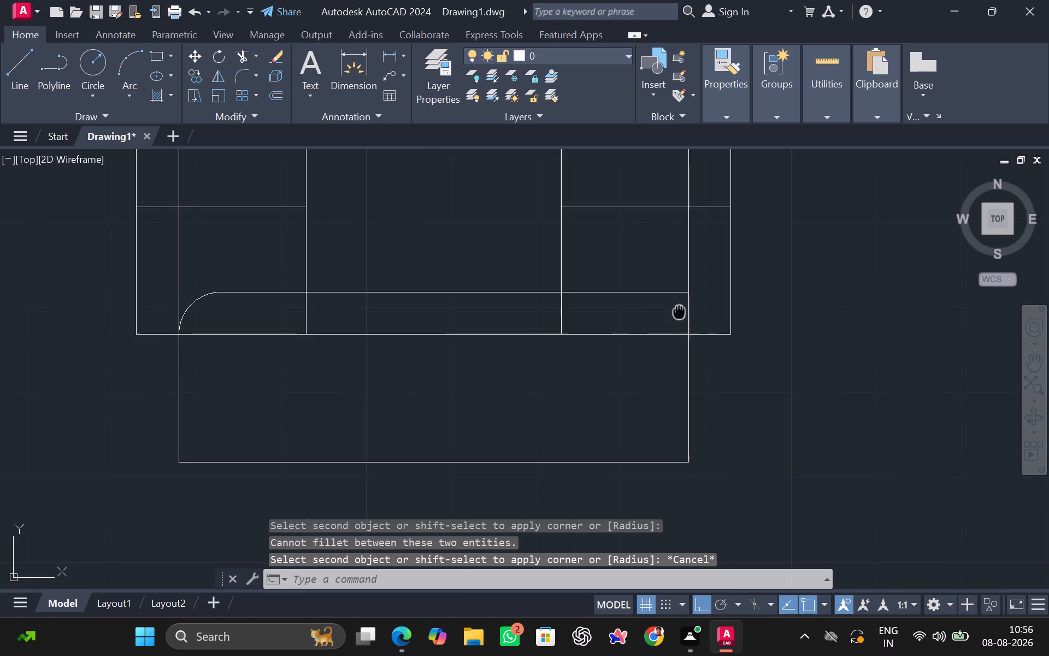
{"action": "middle_click_drag", "start_coordinate": [679, 311], "coordinate": [655, 338]}
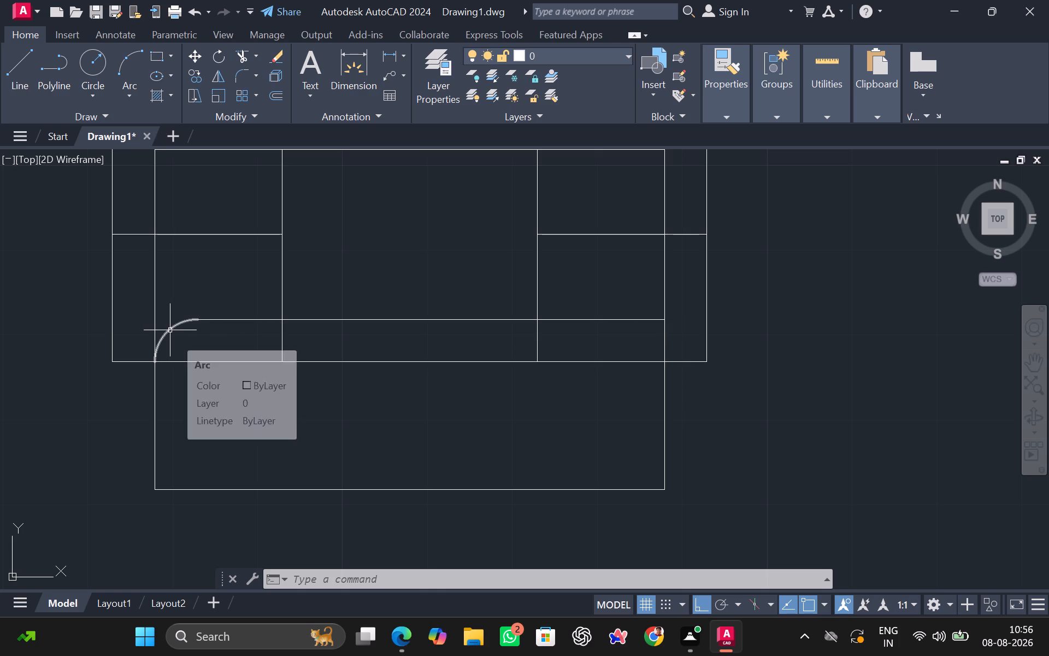
{"action": "scroll", "coordinate": [210, 404], "scroll_direction": "down", "scroll_amount": 3}
{"action": "middle_click_drag", "start_coordinate": [179, 409], "coordinate": [481, 409]}
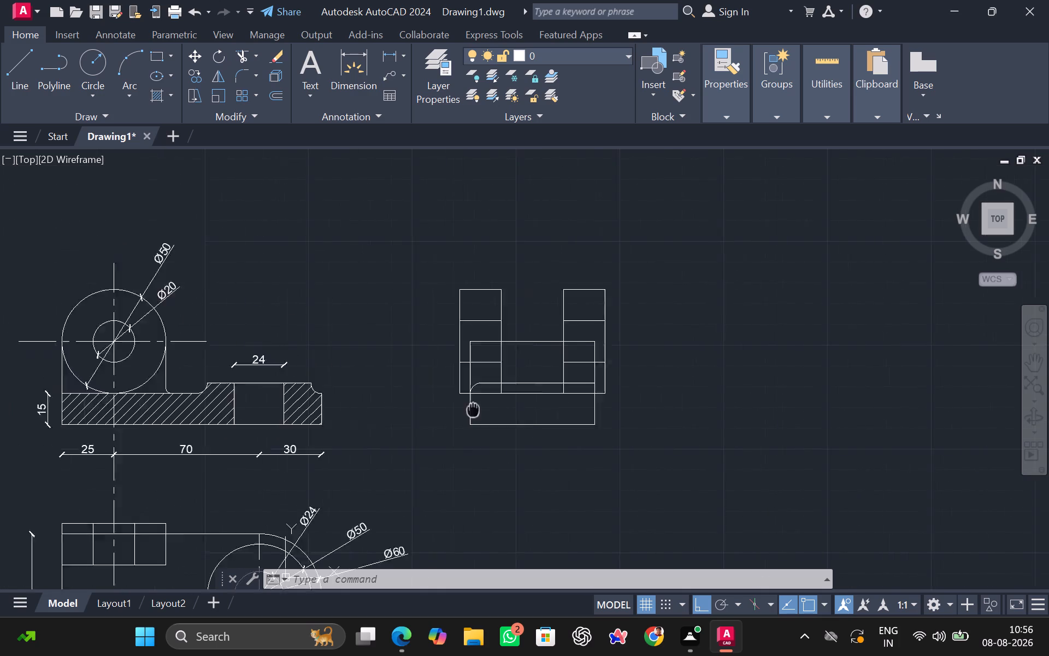
{"action": "middle_click_drag", "start_coordinate": [481, 409], "coordinate": [546, 409]}
{"action": "scroll", "coordinate": [281, 390], "scroll_direction": "up", "scroll_amount": 2}
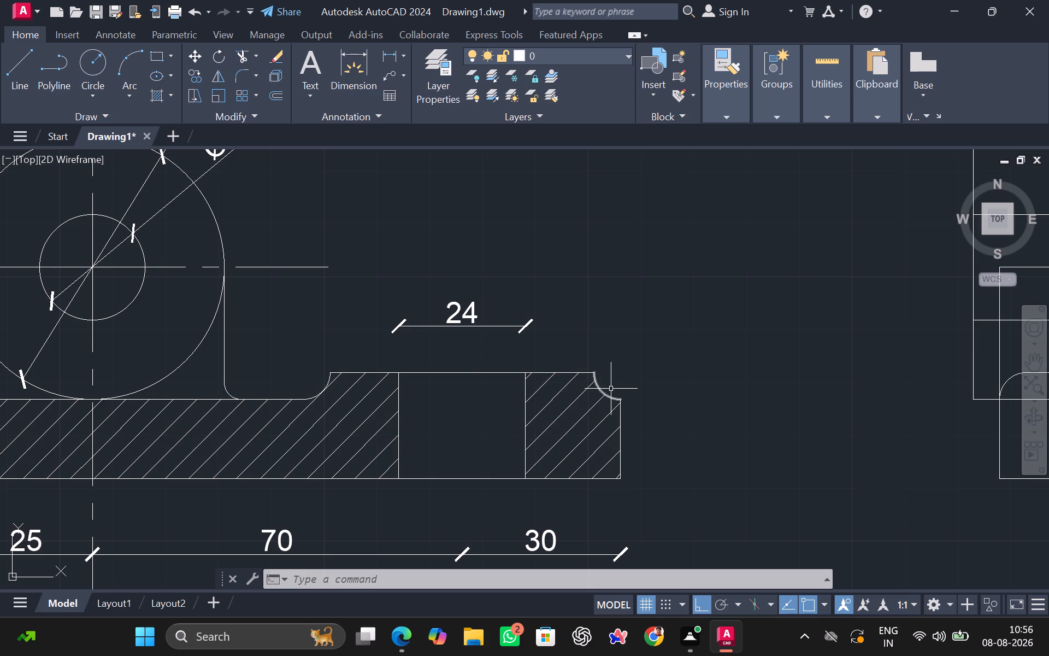
{"action": "middle_click_drag", "start_coordinate": [703, 375], "coordinate": [372, 379]}
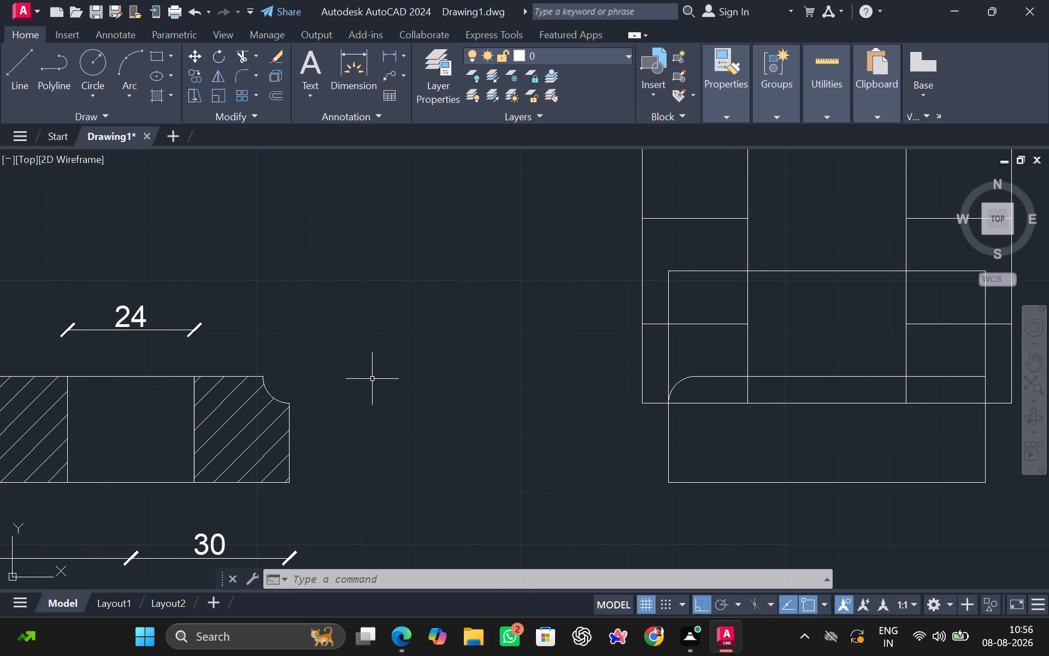
{"action": "middle_click_drag", "start_coordinate": [508, 363], "coordinate": [310, 367]}
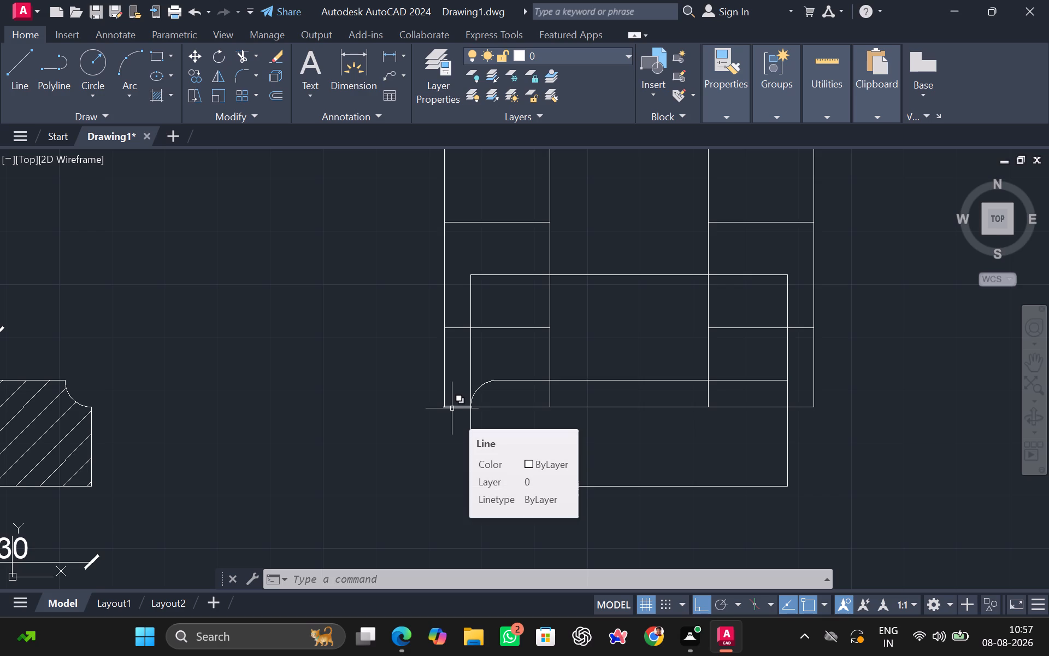
Trim the third view's right vertical line between the right lug's lower horizontal line and the raised line.
{"action": "scroll", "coordinate": [503, 400], "scroll_direction": "up", "scroll_amount": 1}
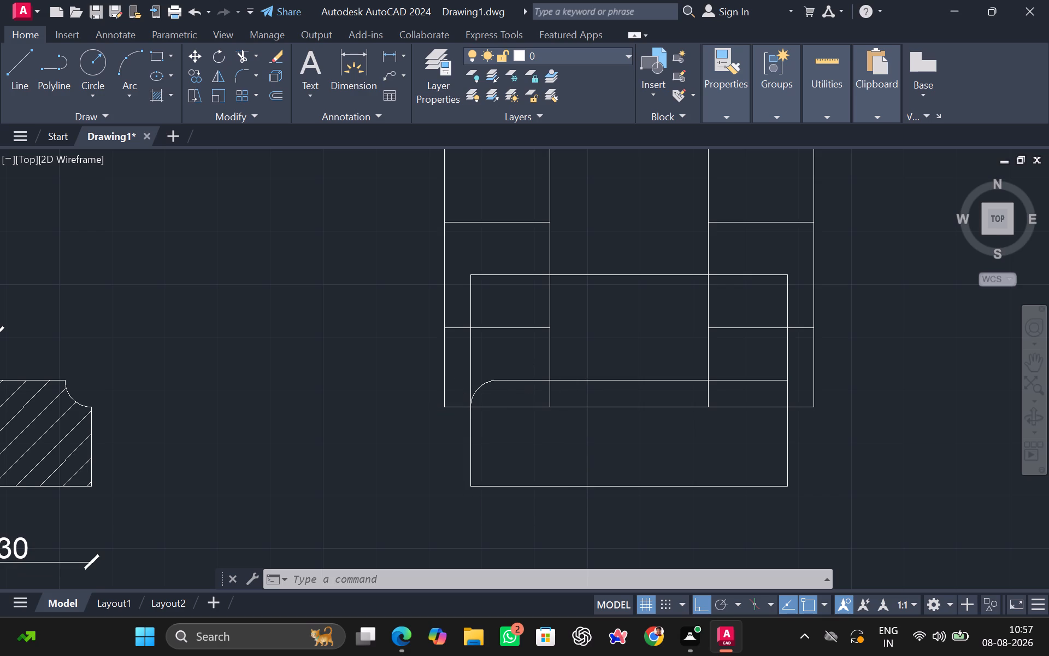
{"action": "middle_click_drag", "start_coordinate": [506, 400], "coordinate": [494, 437]}
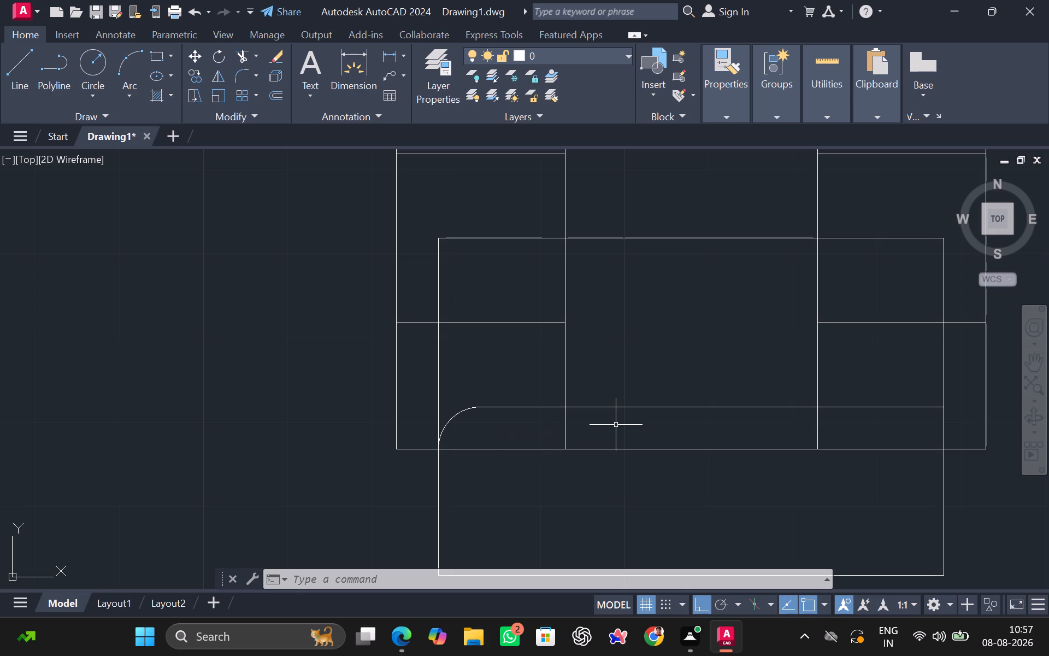
{"action": "type", "text": "TR"}
{"action": "key", "text": "Return"}
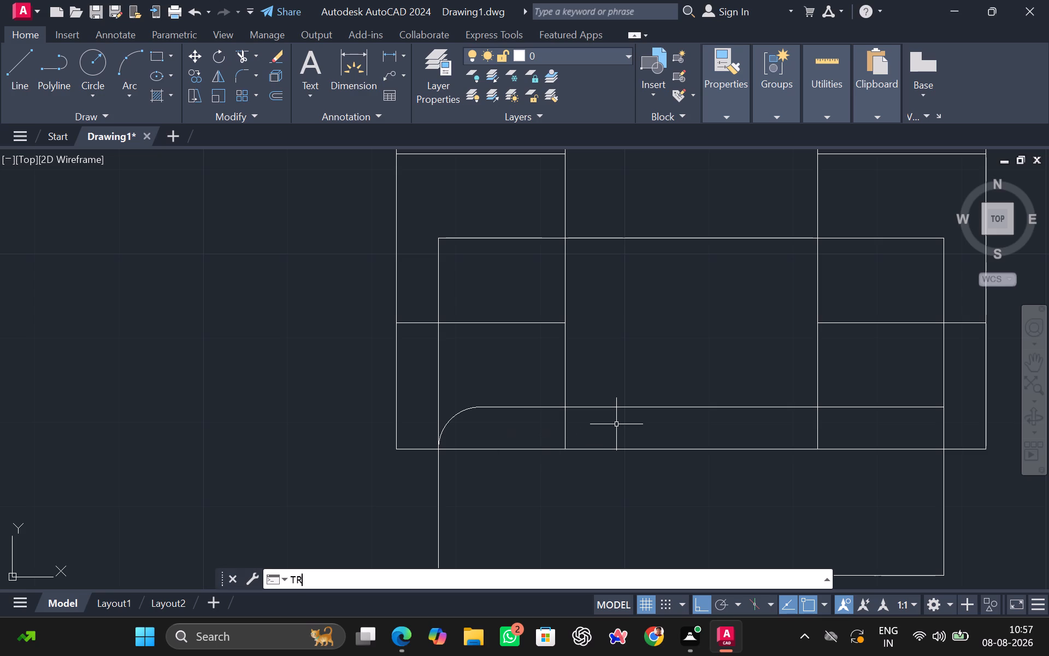
{"action": "left_click_drag", "start_coordinate": [957, 368], "coordinate": [899, 370]}
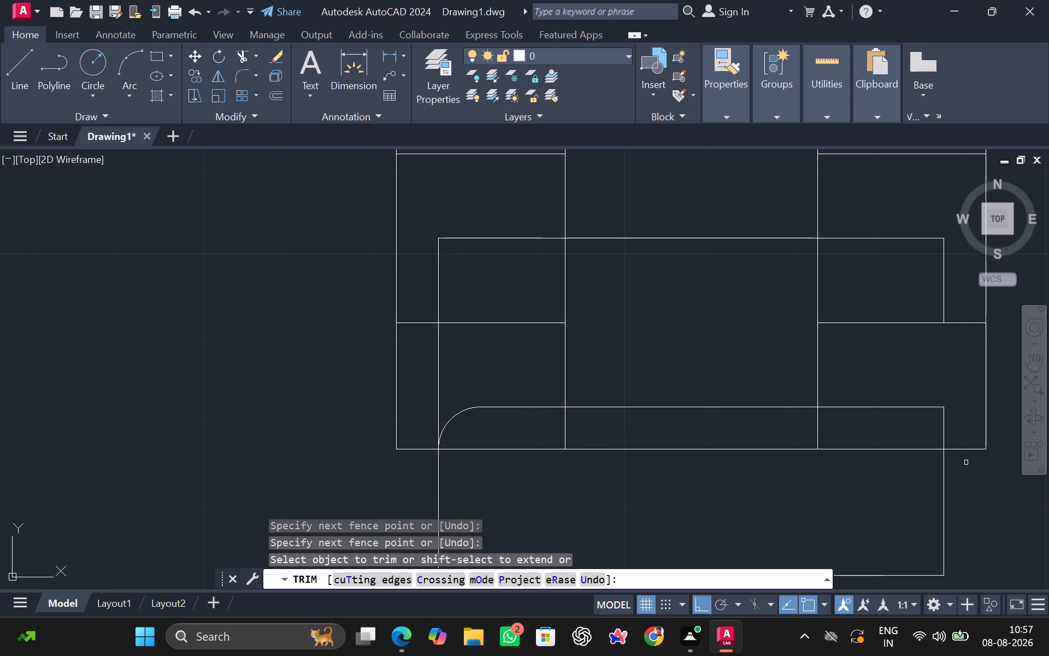
{"action": "middle_click_drag", "start_coordinate": [946, 493], "coordinate": [852, 497]}
{"action": "scroll", "coordinate": [872, 474], "scroll_direction": "up", "scroll_amount": 2}
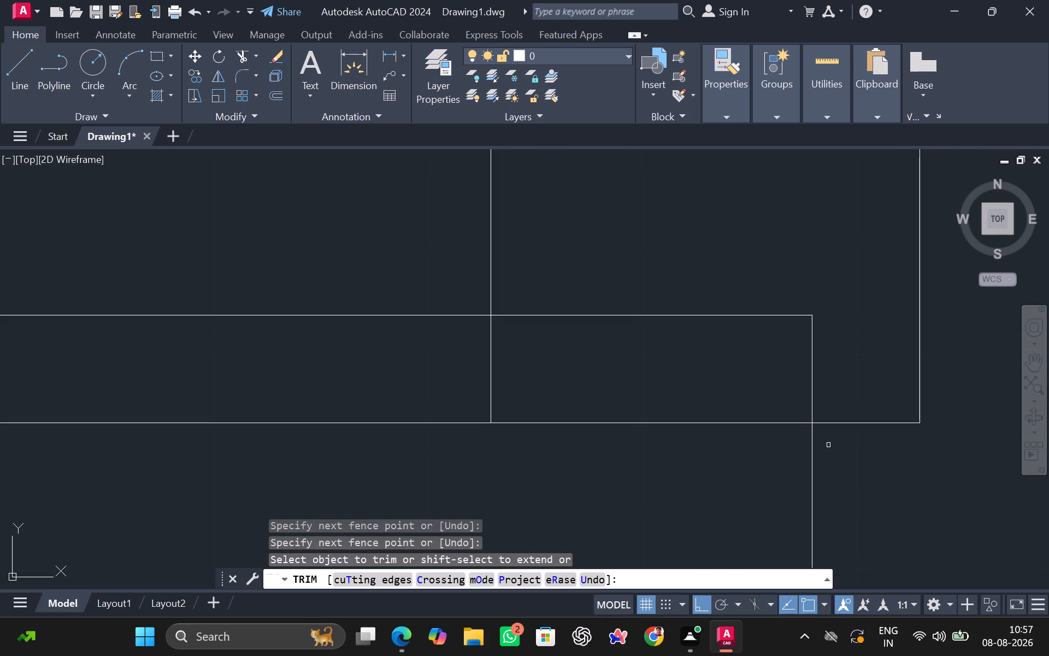
{"action": "key", "text": "Escape"}
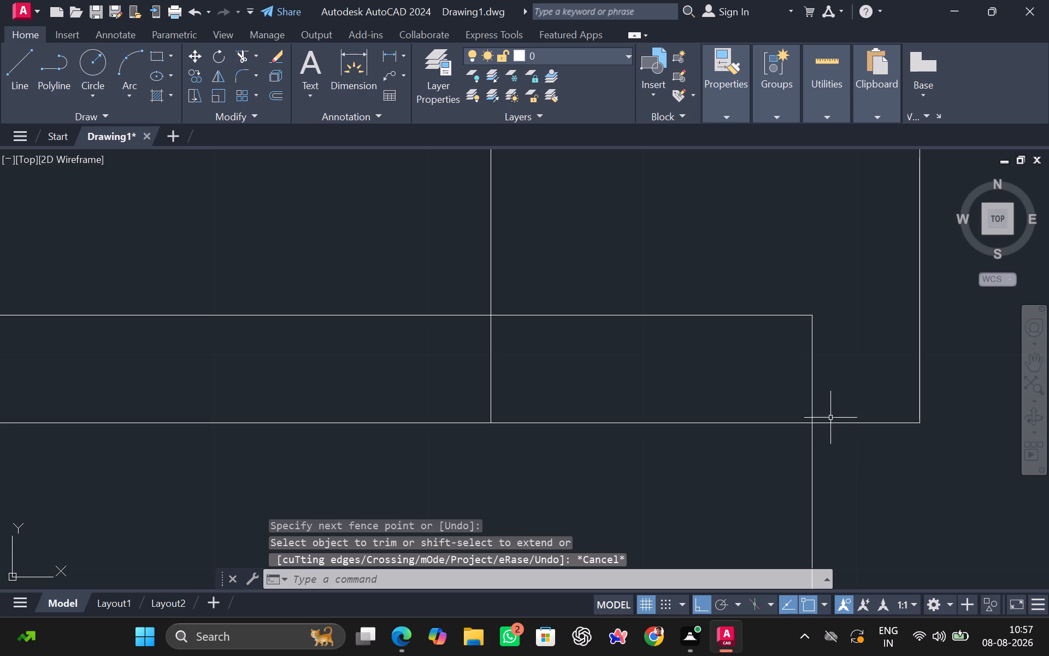
Delete both overlapping short vertical lines between the raised line's right end and the base's top edge.
{"action": "left_click", "coordinate": [811, 390]}
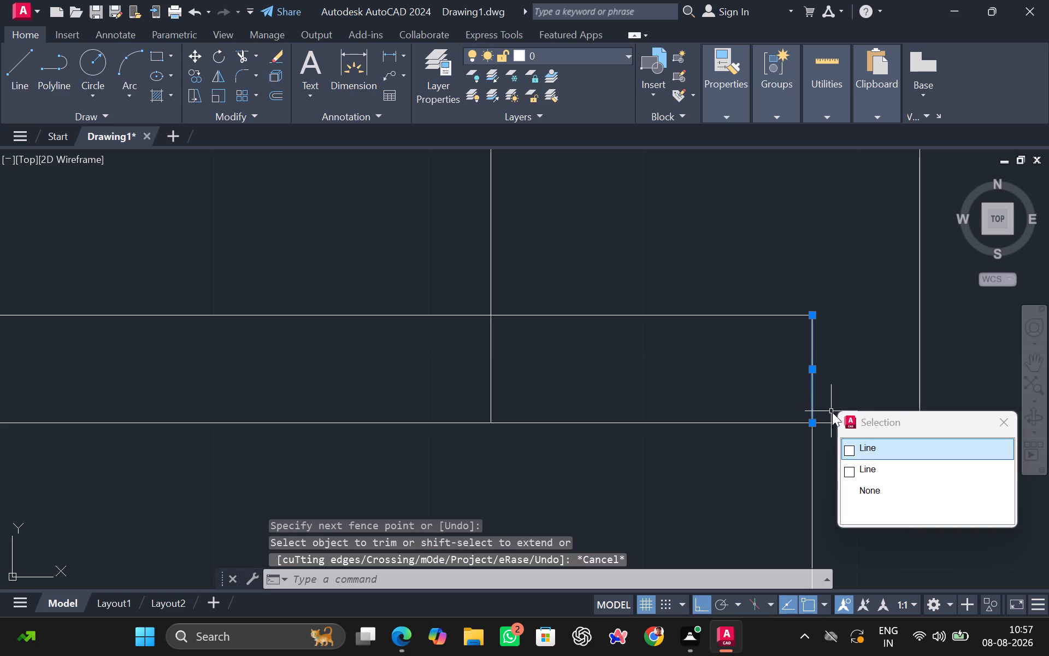
{"action": "left_click", "coordinate": [845, 449]}
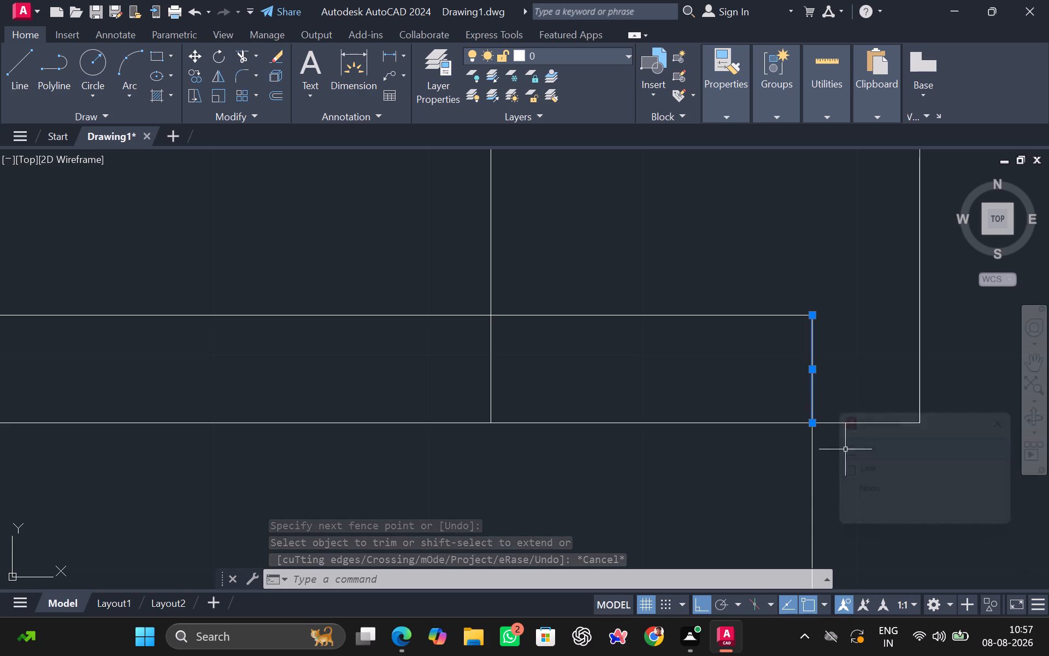
{"action": "key", "text": "Delete"}
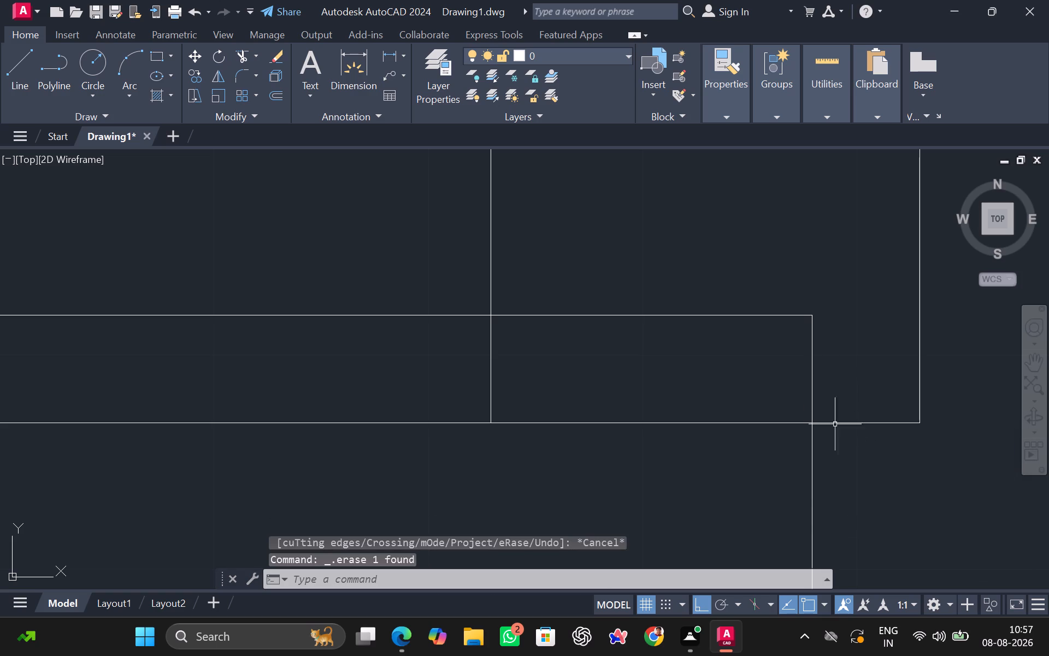
{"action": "left_click", "coordinate": [812, 399]}
{"action": "key", "text": "Delete"}
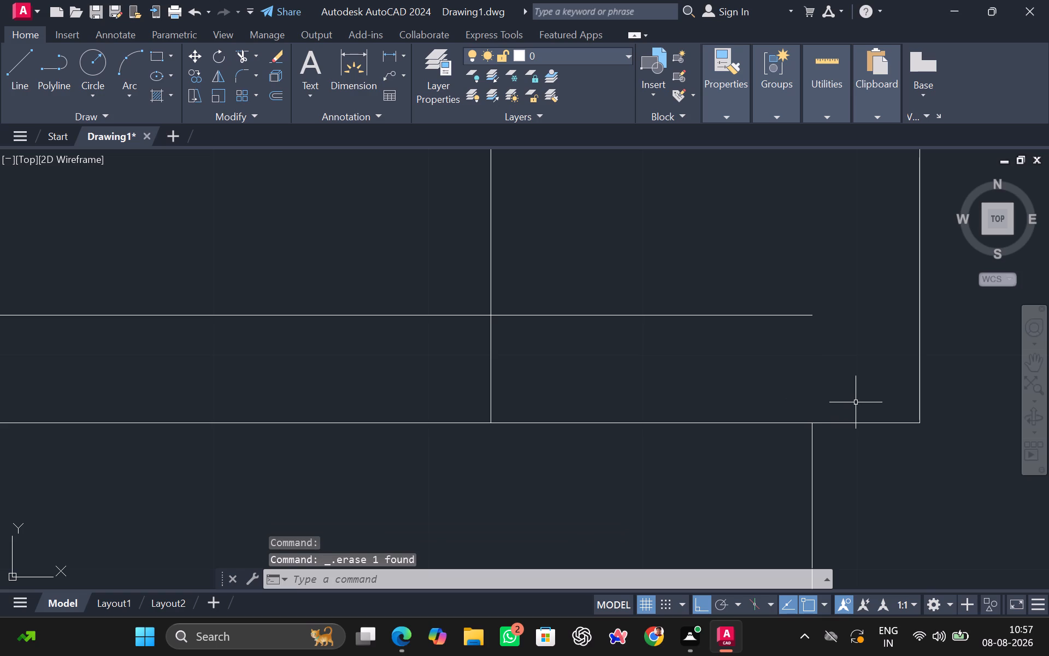
{"action": "left_click", "coordinate": [854, 422]}
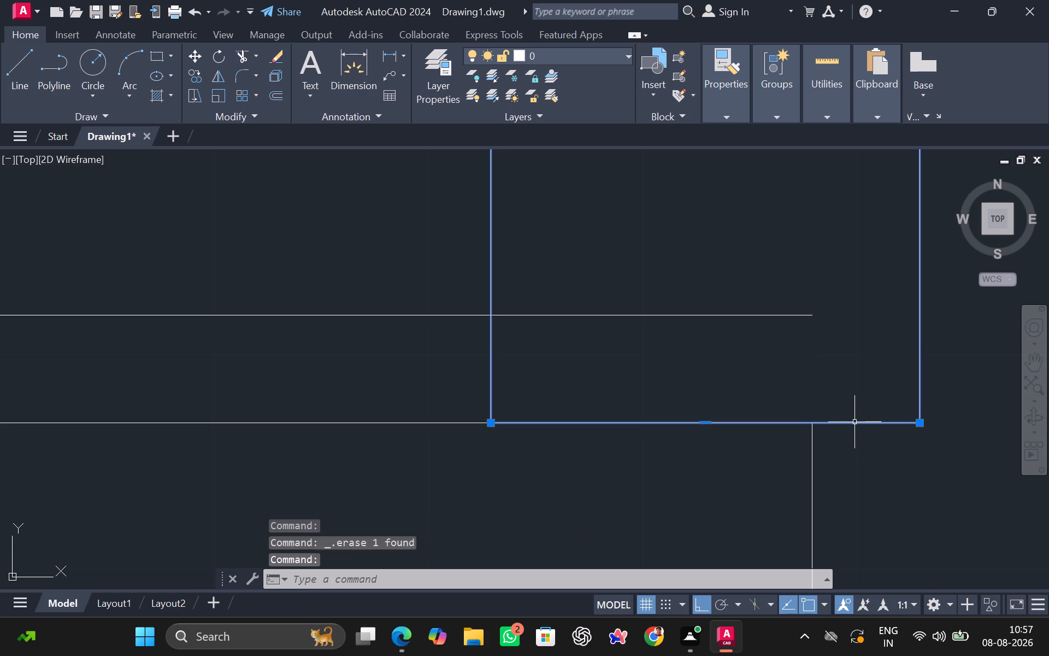
{"action": "key", "text": "Escape"}
Draw a vertical line from the raised line's right end down to the base's upper-right corner.
{"action": "key", "text": "l"}
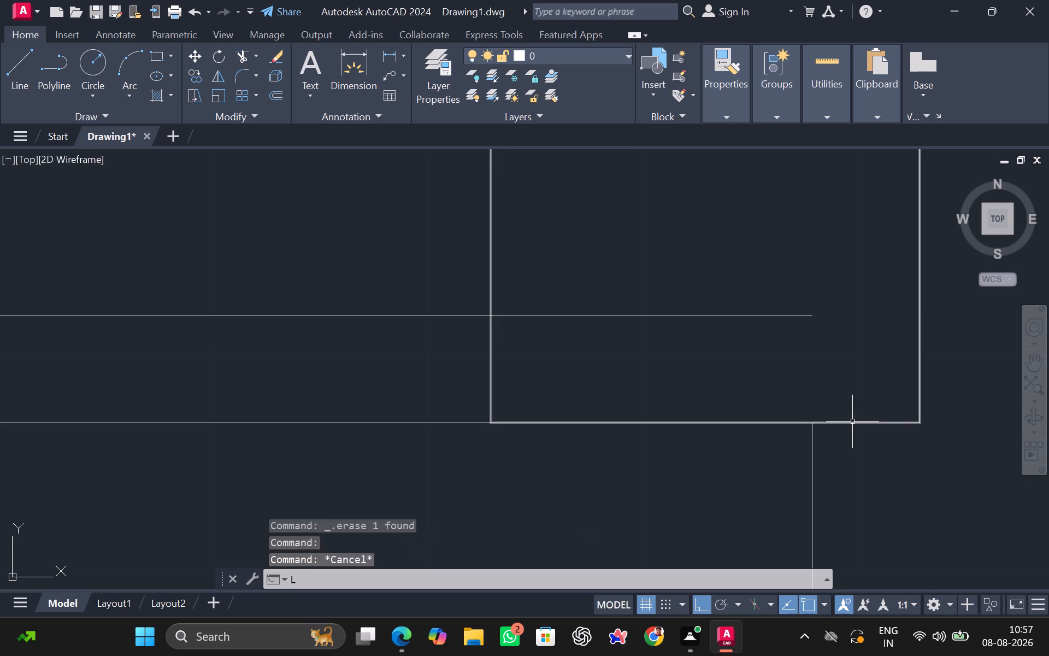
{"action": "key", "text": "Return"}
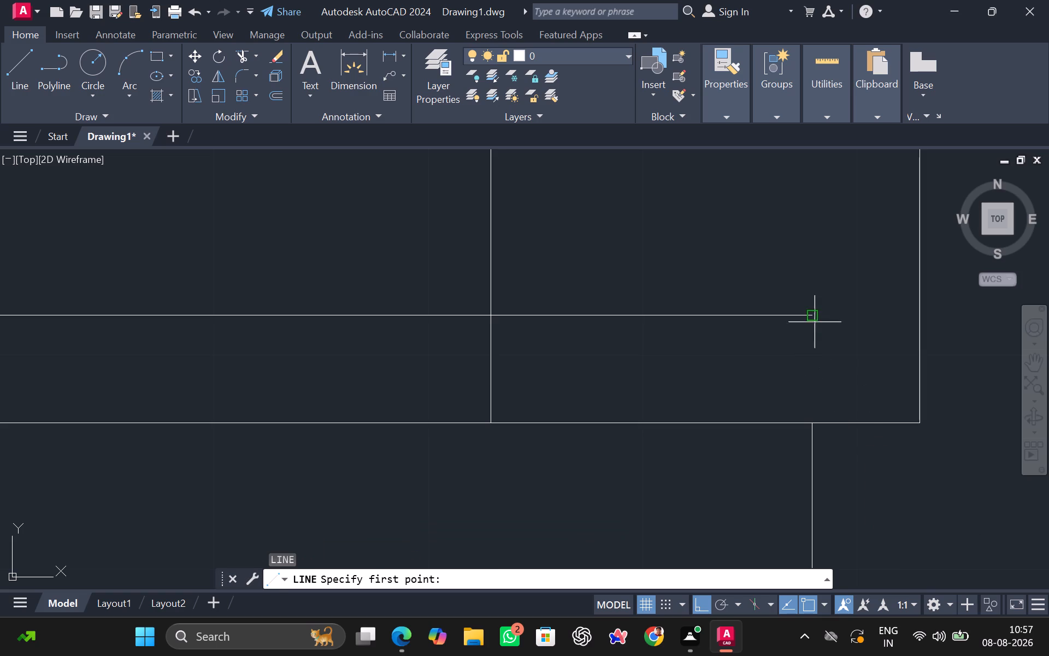
{"action": "left_click_drag", "start_coordinate": [816, 315], "coordinate": [818, 323]}
{"action": "left_click", "coordinate": [817, 420]}
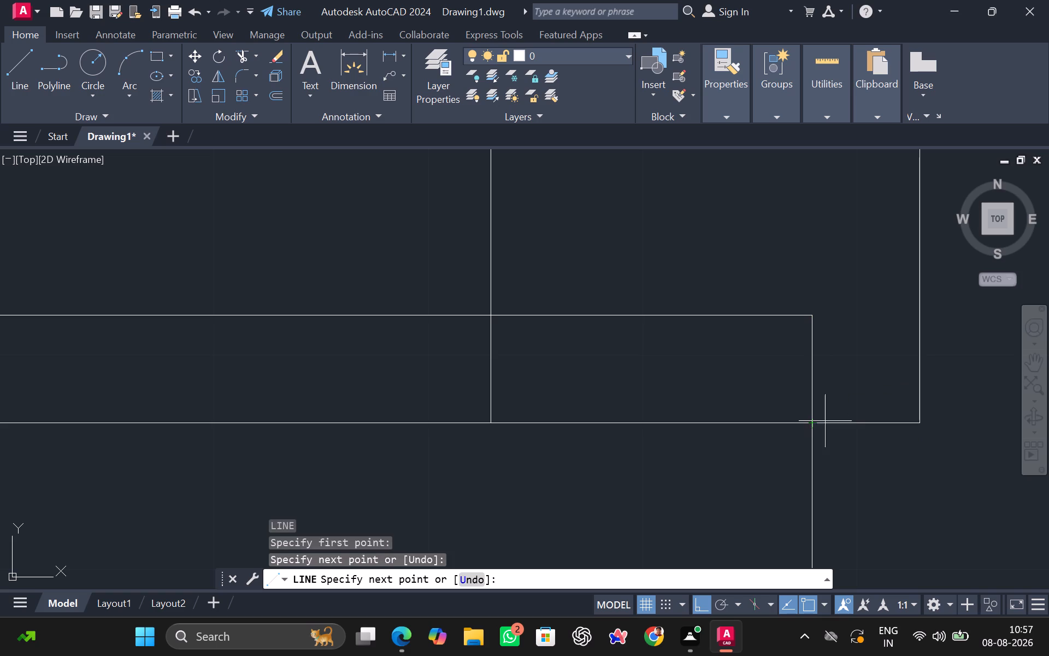
{"action": "key", "text": "space"}
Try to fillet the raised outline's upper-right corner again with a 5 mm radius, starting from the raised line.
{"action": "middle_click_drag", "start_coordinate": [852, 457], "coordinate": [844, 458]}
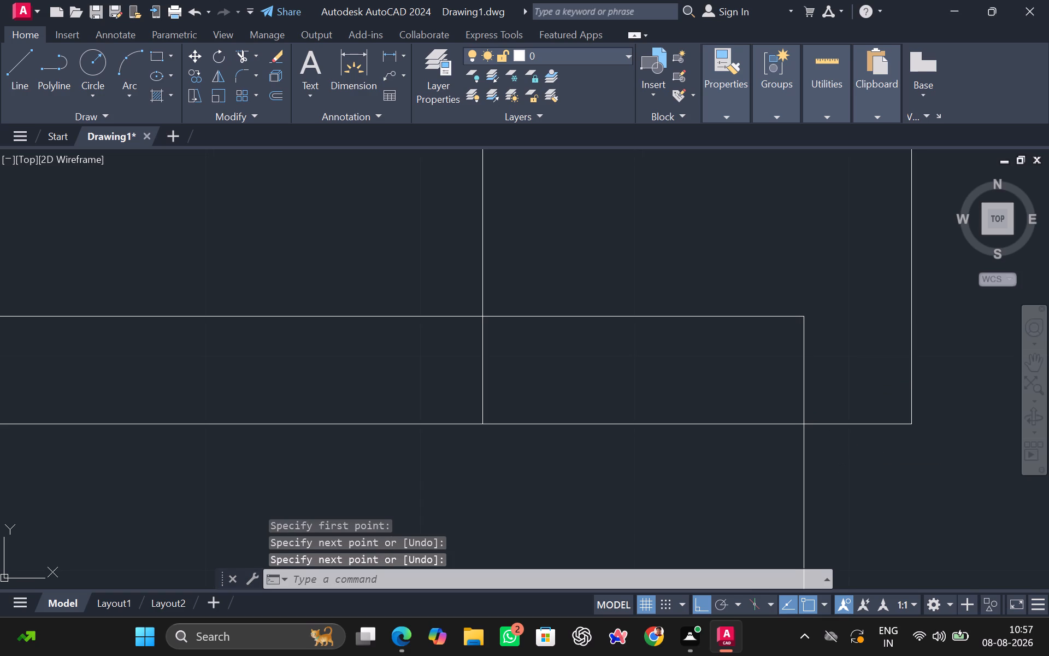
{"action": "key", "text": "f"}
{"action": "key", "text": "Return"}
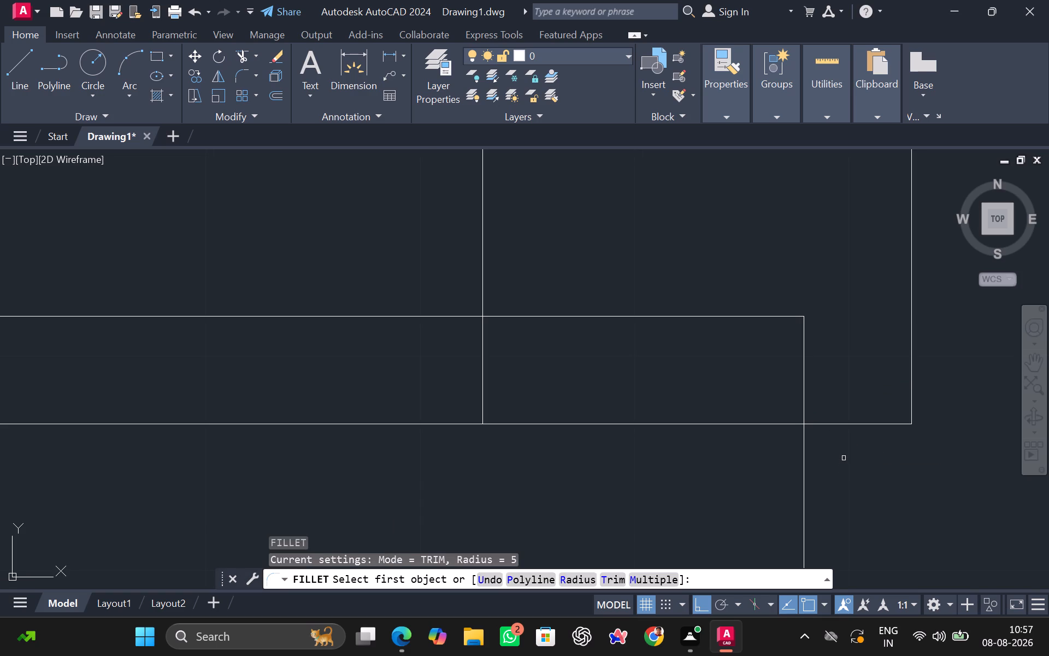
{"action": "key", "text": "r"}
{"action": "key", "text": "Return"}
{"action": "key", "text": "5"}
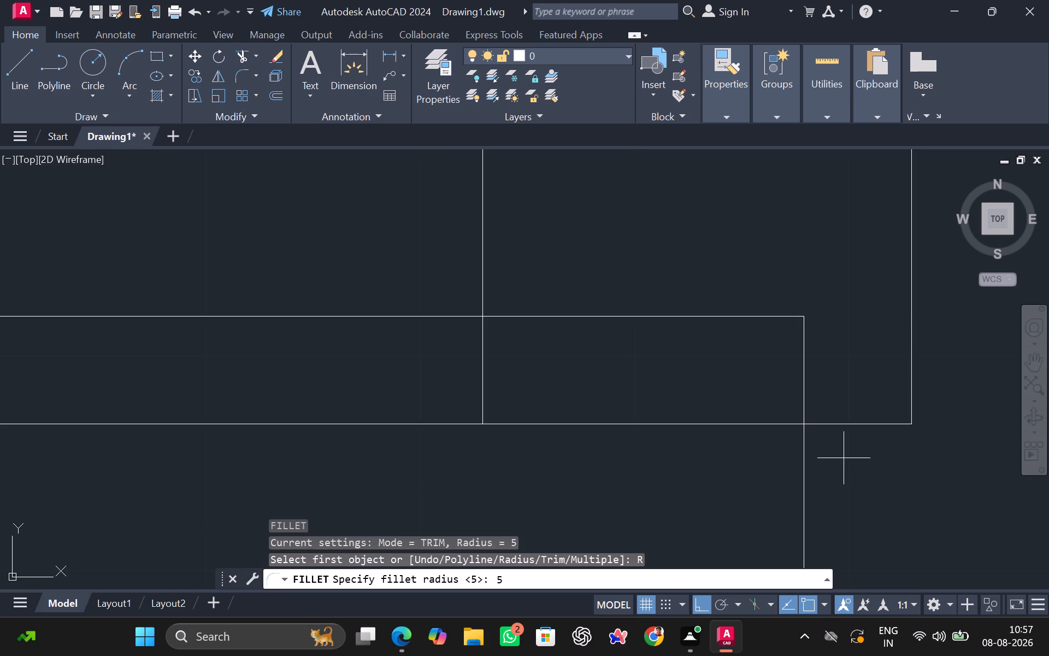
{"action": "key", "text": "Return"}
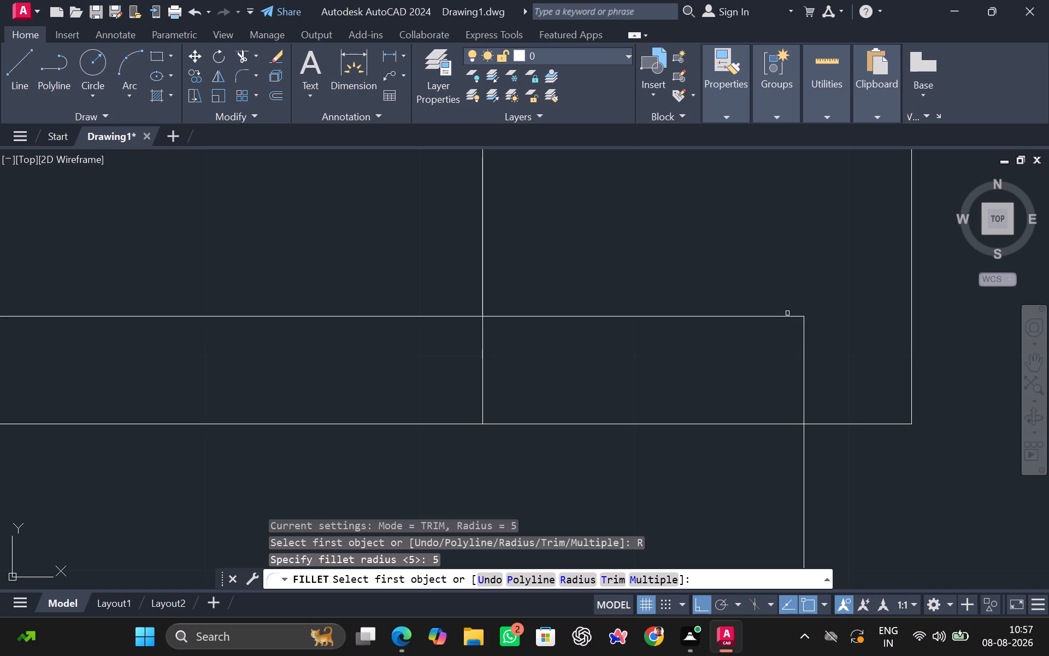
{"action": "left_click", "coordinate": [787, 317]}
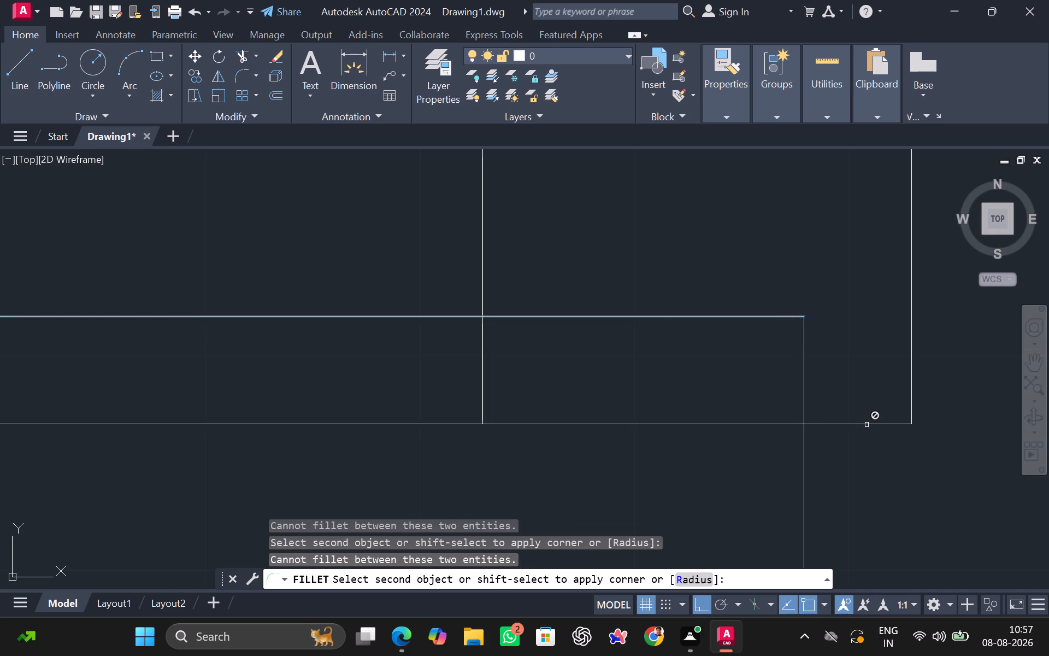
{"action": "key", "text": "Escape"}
Explode the third view's right lug outline into separate lines.
{"action": "left_click_drag", "start_coordinate": [925, 388], "coordinate": [914, 396]}
{"action": "left_click", "coordinate": [876, 441]}
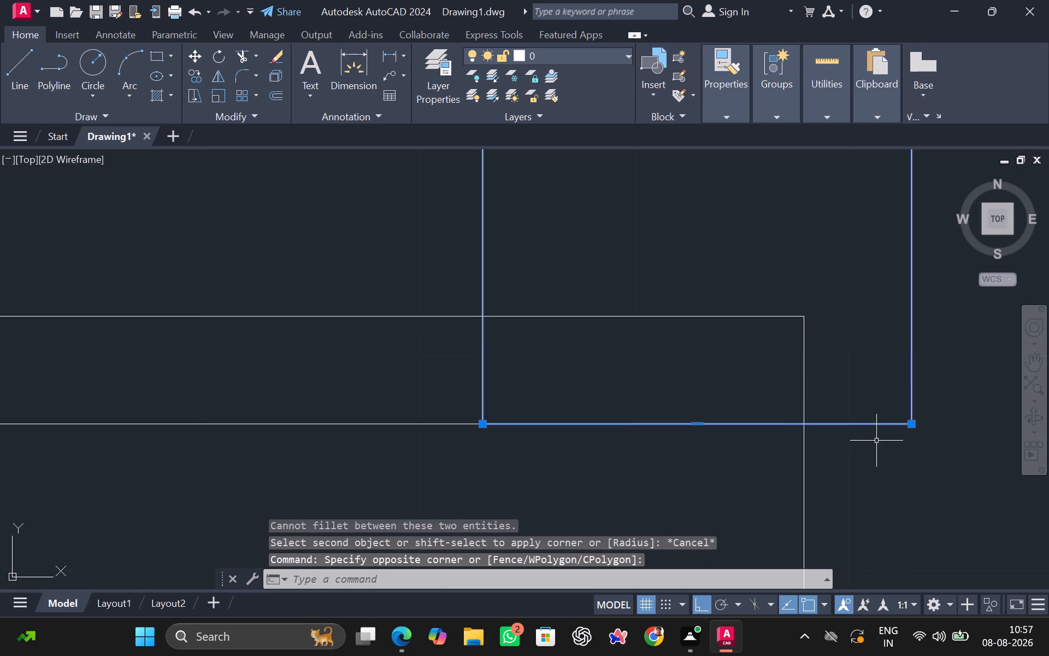
{"action": "key", "text": "e"}
{"action": "key", "text": "x"}
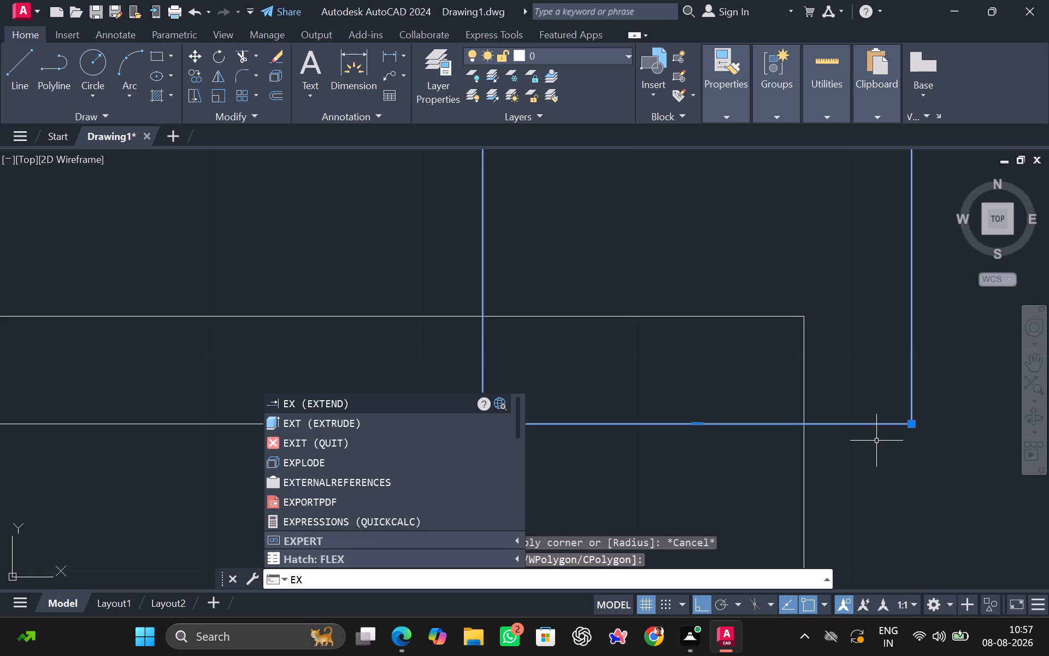
{"action": "key", "text": "BackSpace"}
{"action": "key", "text": "BackSpace"}
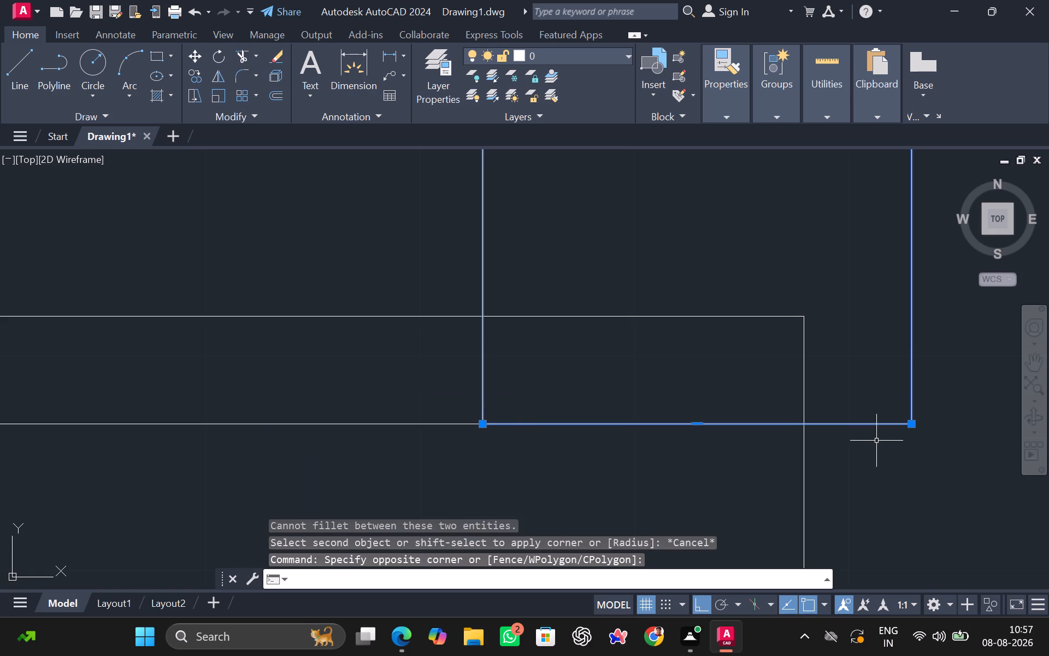
{"action": "key", "text": "x"}
{"action": "key", "text": "Return"}
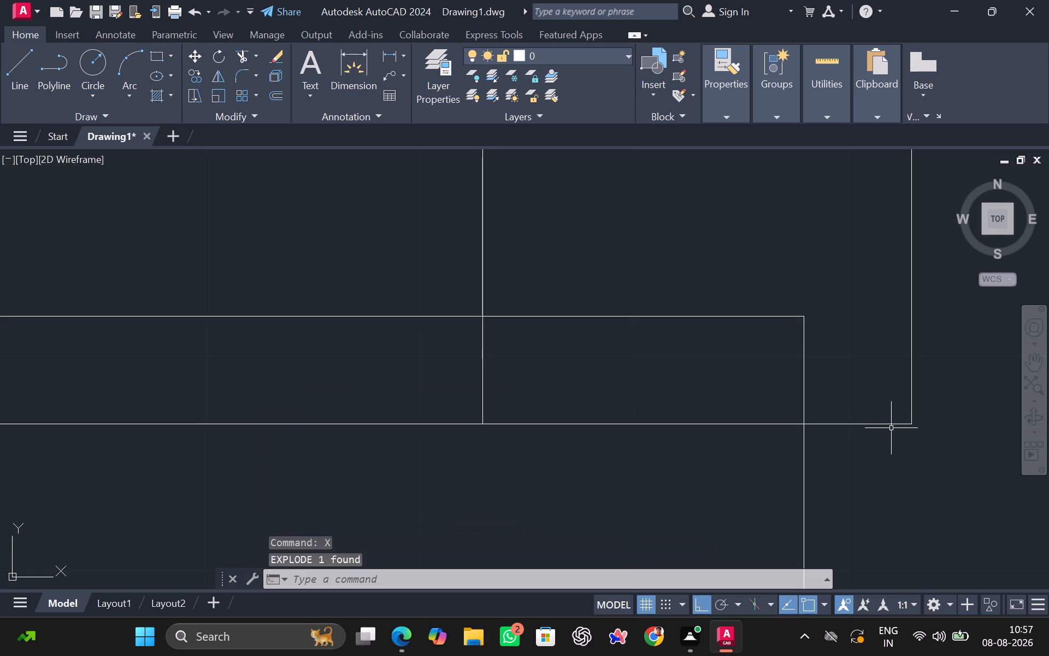
{"action": "left_click", "coordinate": [888, 425]}
{"action": "key", "text": "Escape"}
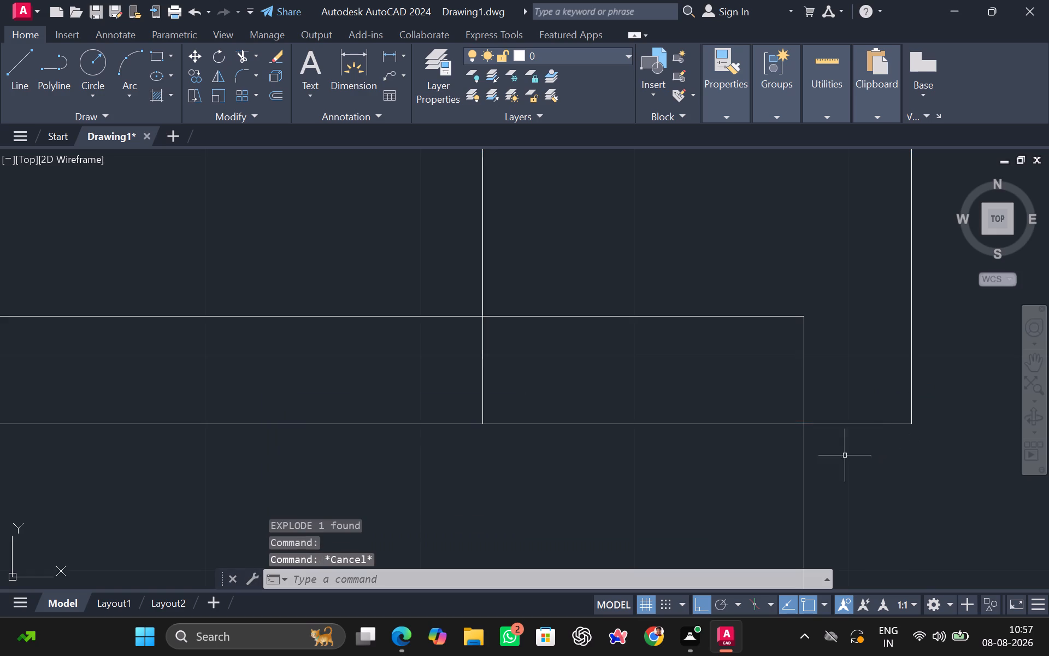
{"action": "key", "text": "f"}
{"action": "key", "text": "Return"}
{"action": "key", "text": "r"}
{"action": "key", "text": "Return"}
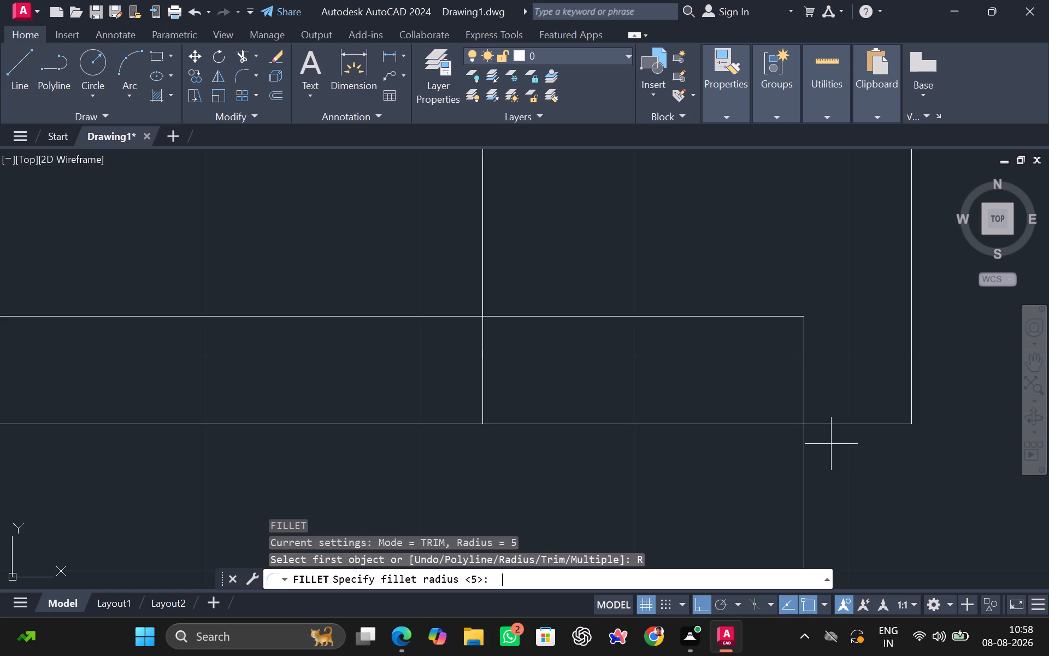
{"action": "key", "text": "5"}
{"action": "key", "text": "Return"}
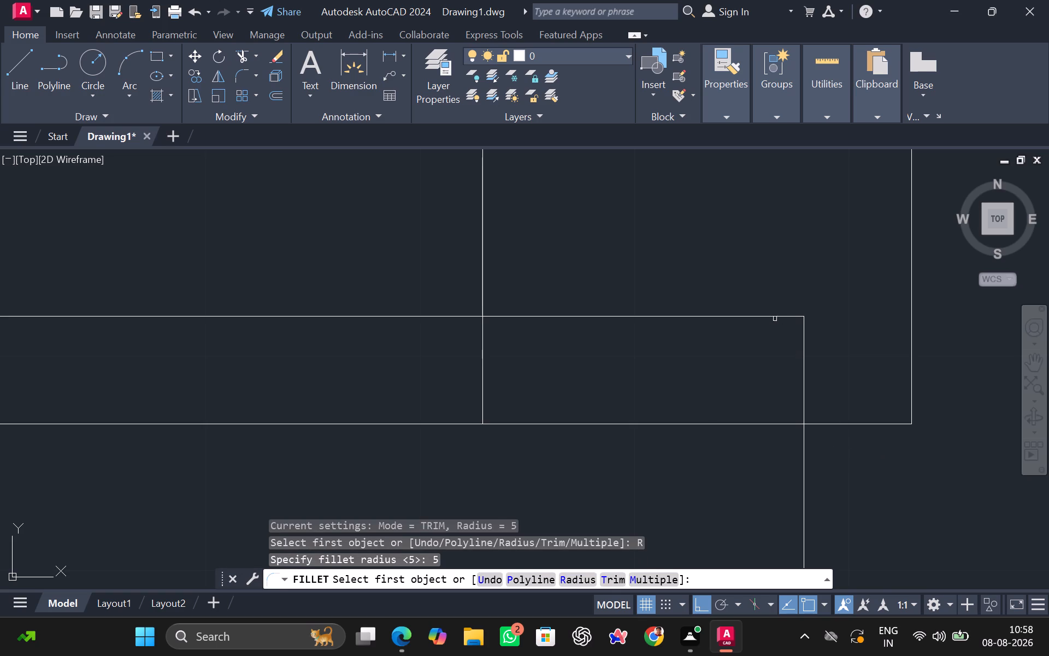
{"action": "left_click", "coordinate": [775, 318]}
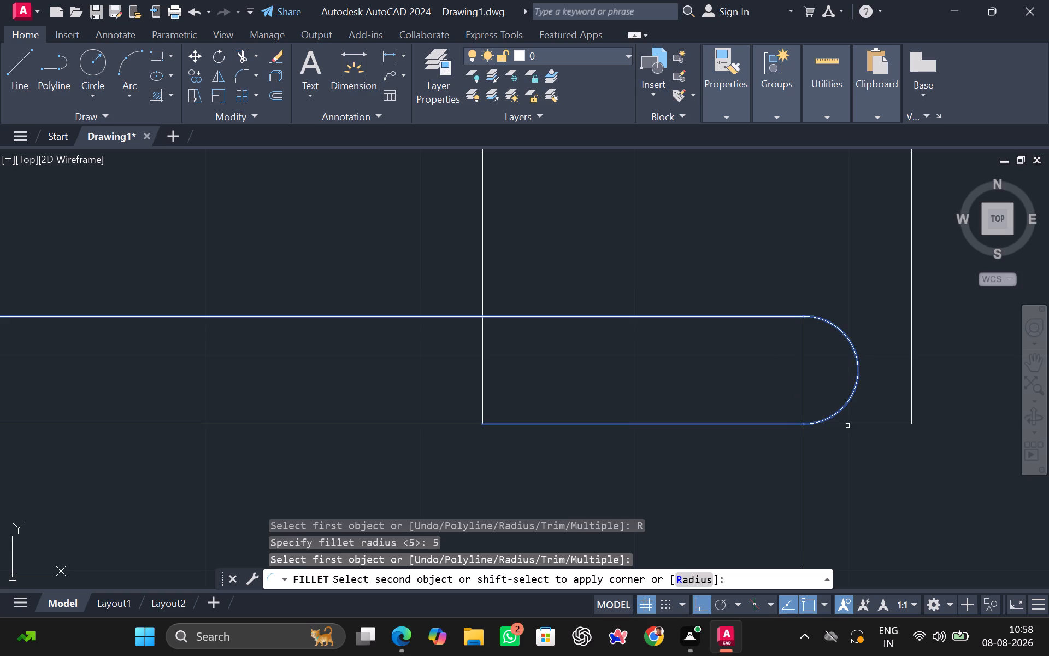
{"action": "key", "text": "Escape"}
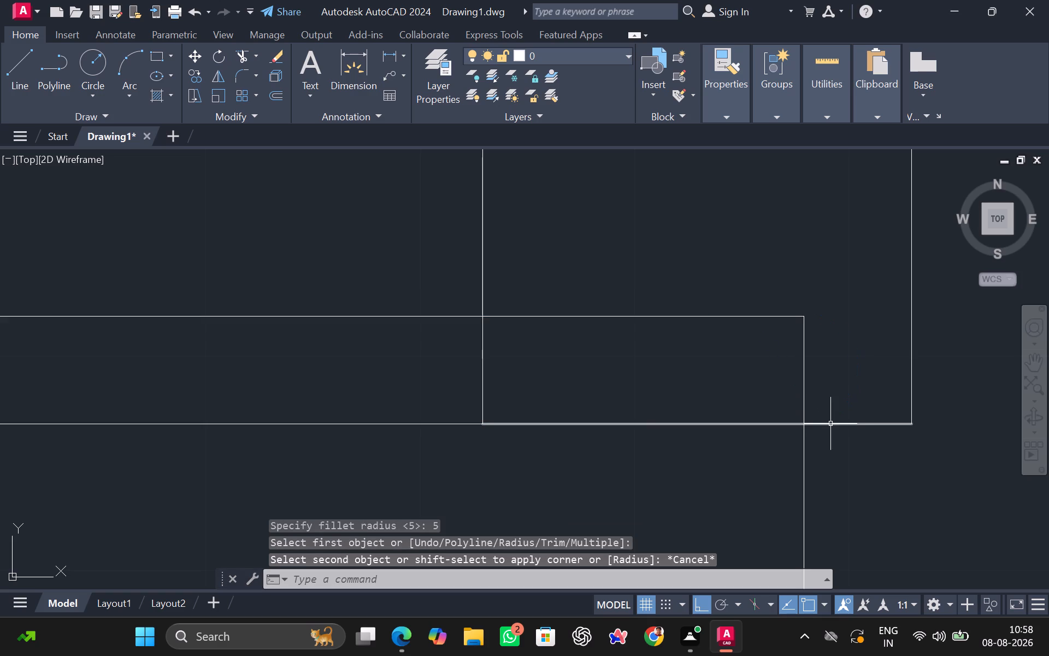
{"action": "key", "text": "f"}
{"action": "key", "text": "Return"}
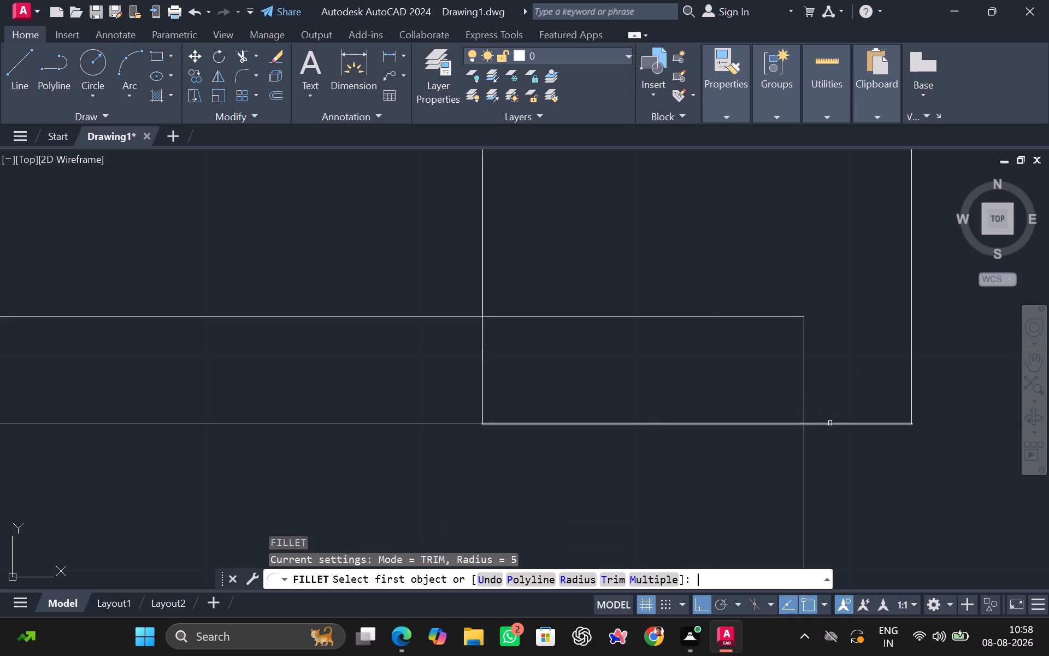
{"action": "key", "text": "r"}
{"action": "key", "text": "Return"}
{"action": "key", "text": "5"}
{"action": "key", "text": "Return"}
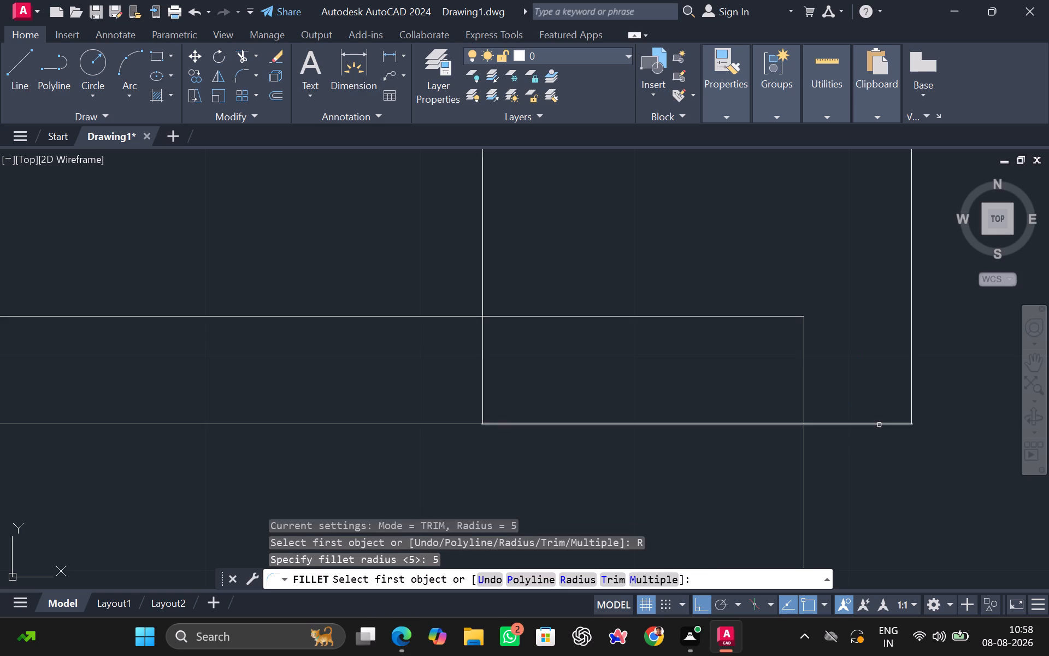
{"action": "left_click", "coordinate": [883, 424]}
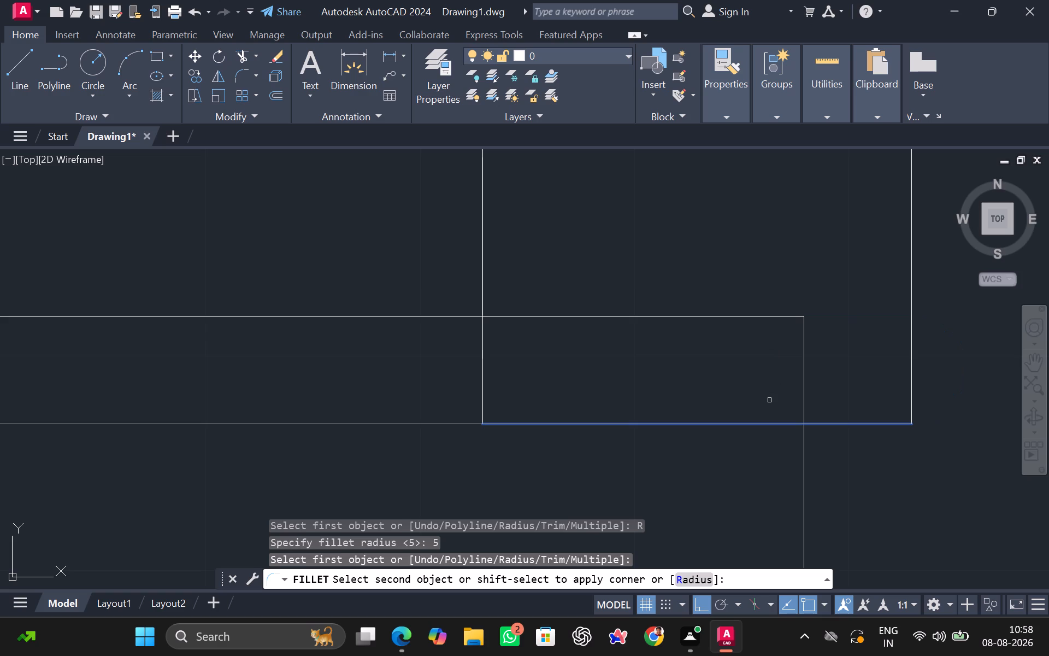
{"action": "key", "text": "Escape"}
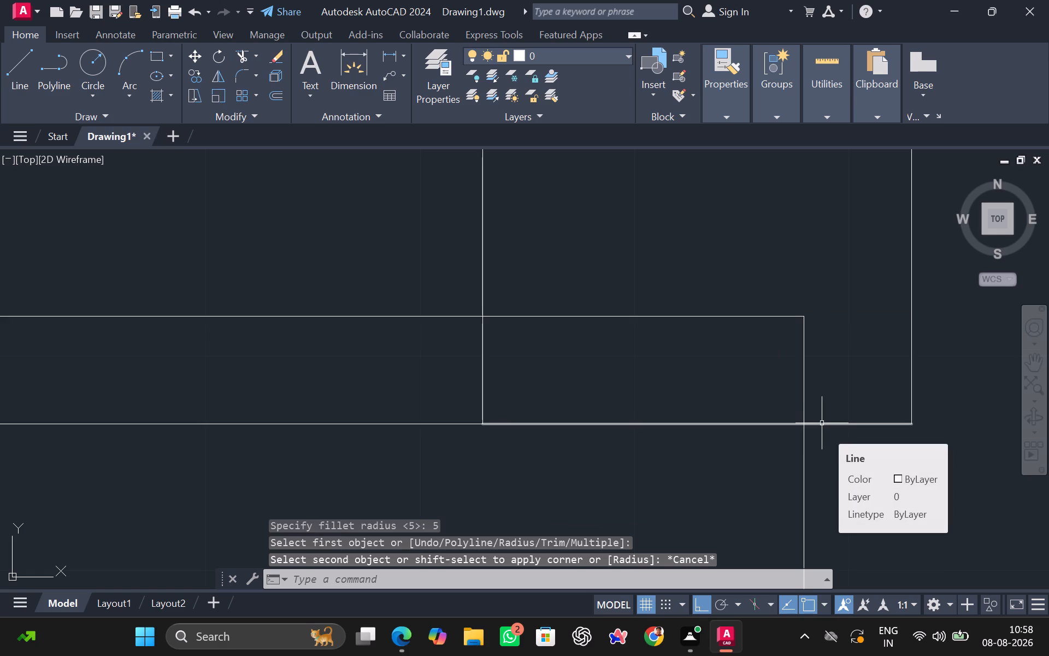
Break the right lug's bottom line at the raised outline's right vertical line and delete the leftover outer piece.
{"action": "left_click", "coordinate": [822, 423]}
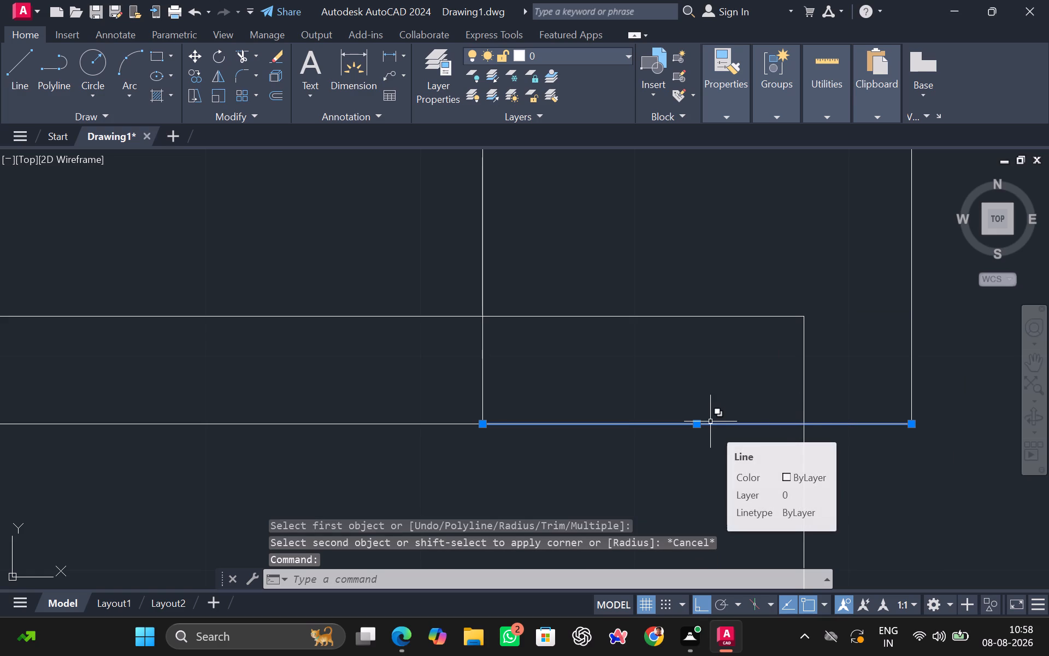
{"action": "type", "text": "BR"}
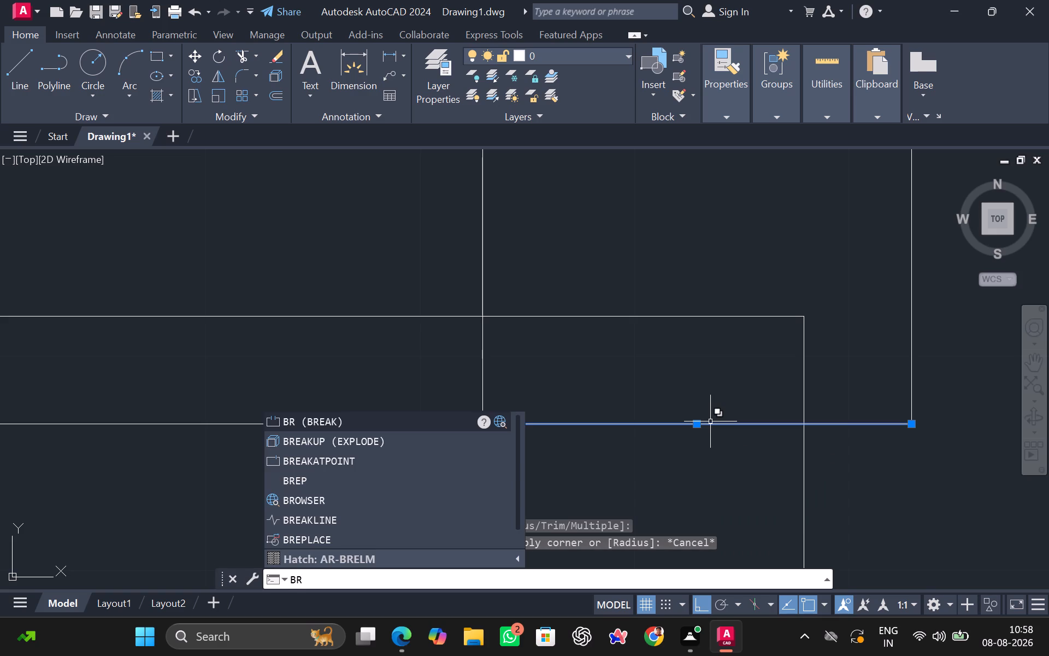
{"action": "key", "text": "Return"}
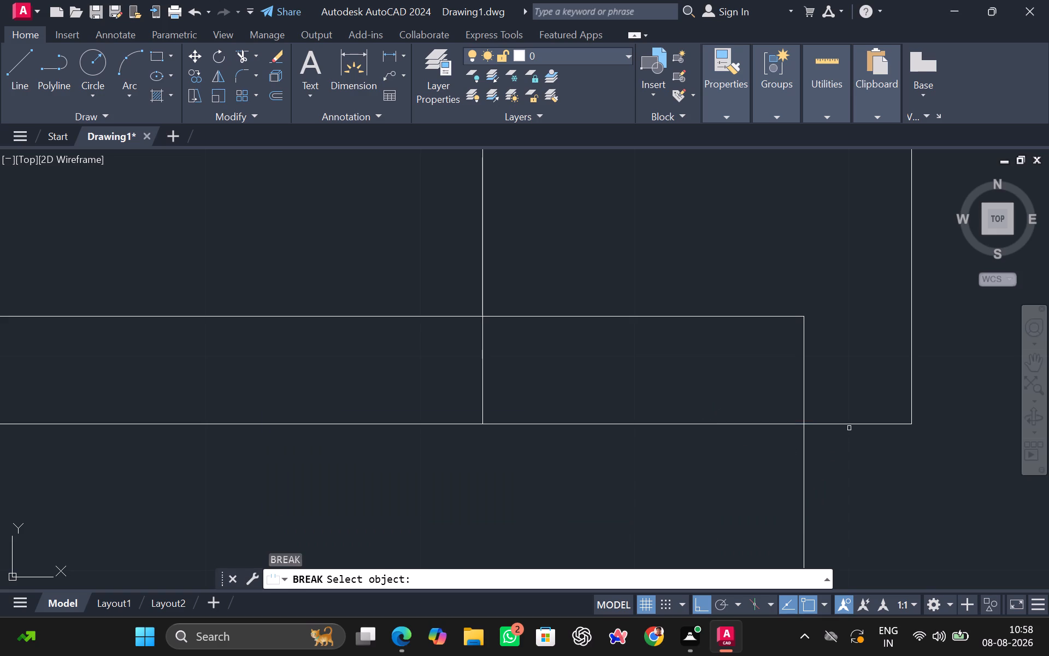
{"action": "left_click", "coordinate": [849, 424]}
{"action": "scroll", "coordinate": [809, 428], "scroll_direction": "up", "scroll_amount": 4}
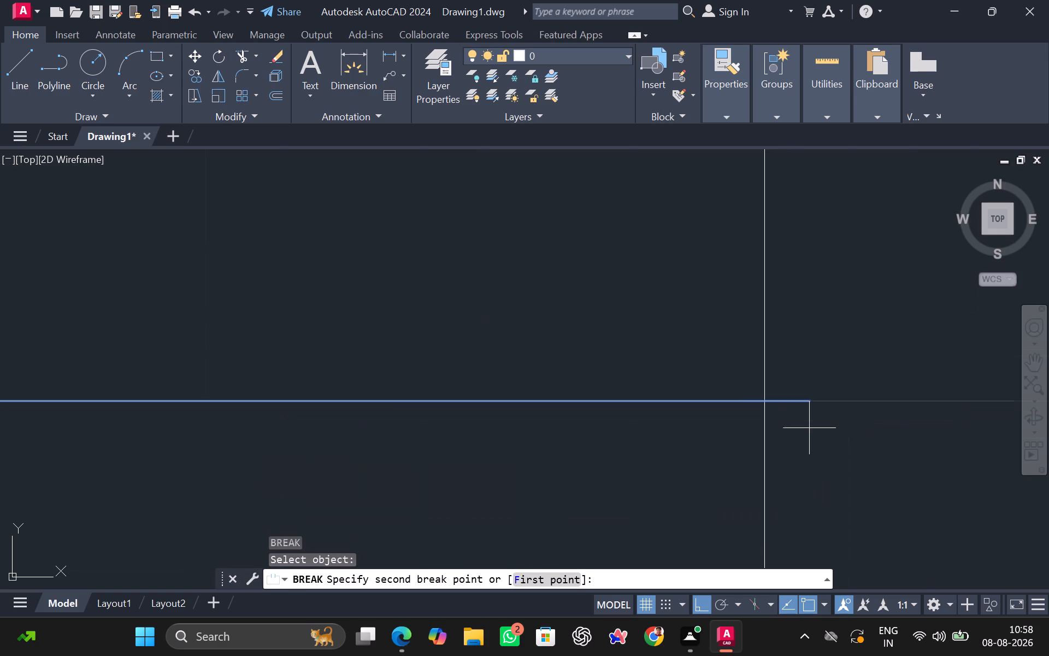
{"action": "left_click", "coordinate": [764, 401]}
{"action": "scroll", "coordinate": [789, 411], "scroll_direction": "down", "scroll_amount": 4}
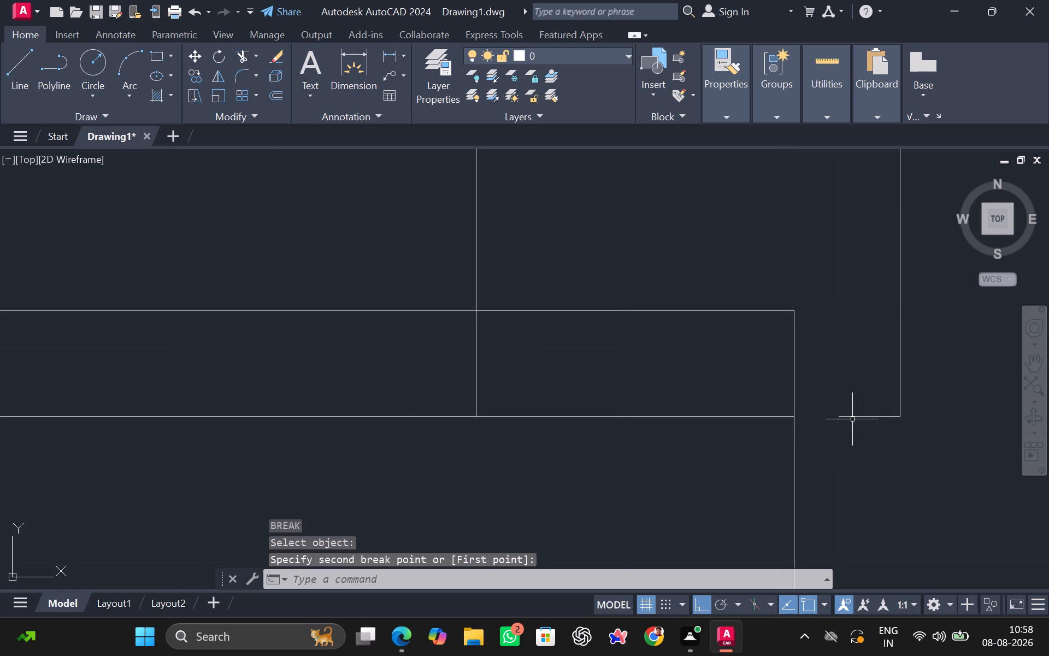
{"action": "left_click", "coordinate": [855, 414]}
{"action": "key", "text": "Delete"}
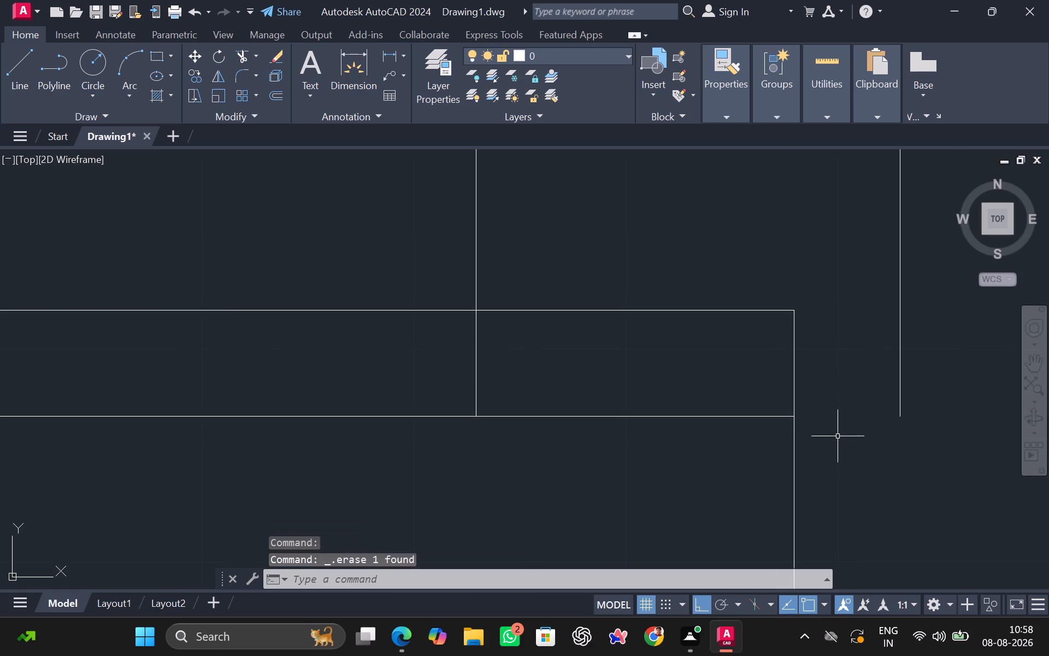
Draw a horizontal line from the base's upper-right corner to the lower end of the right lug's outer vertical line.
{"action": "key", "text": "l"}
{"action": "key", "text": "Return"}
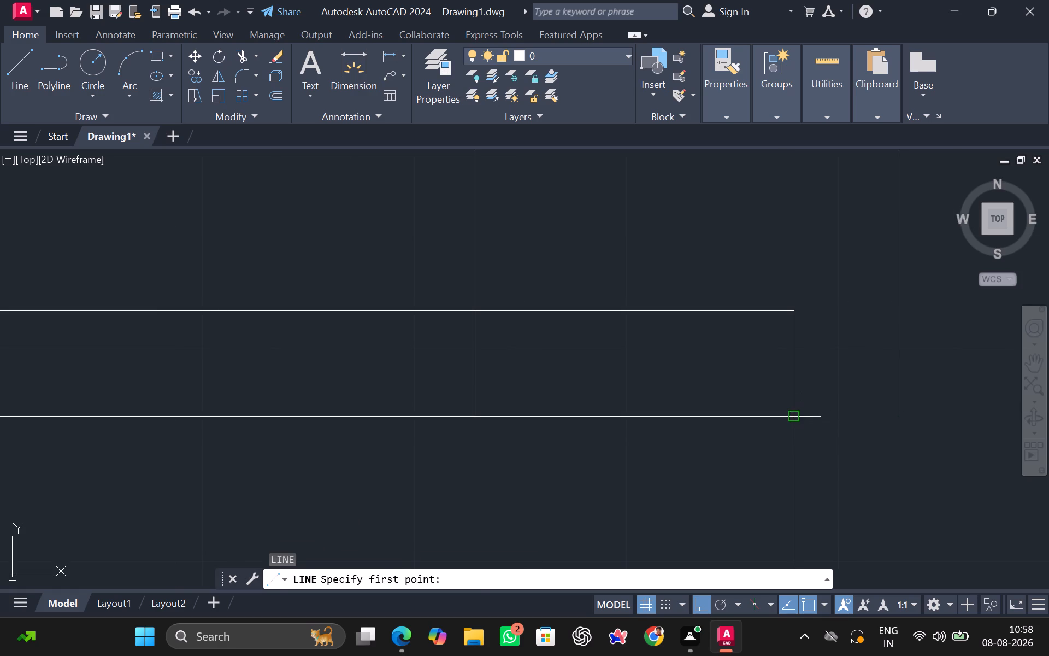
{"action": "left_click_drag", "start_coordinate": [796, 418], "coordinate": [809, 419]}
{"action": "left_click", "coordinate": [902, 417]}
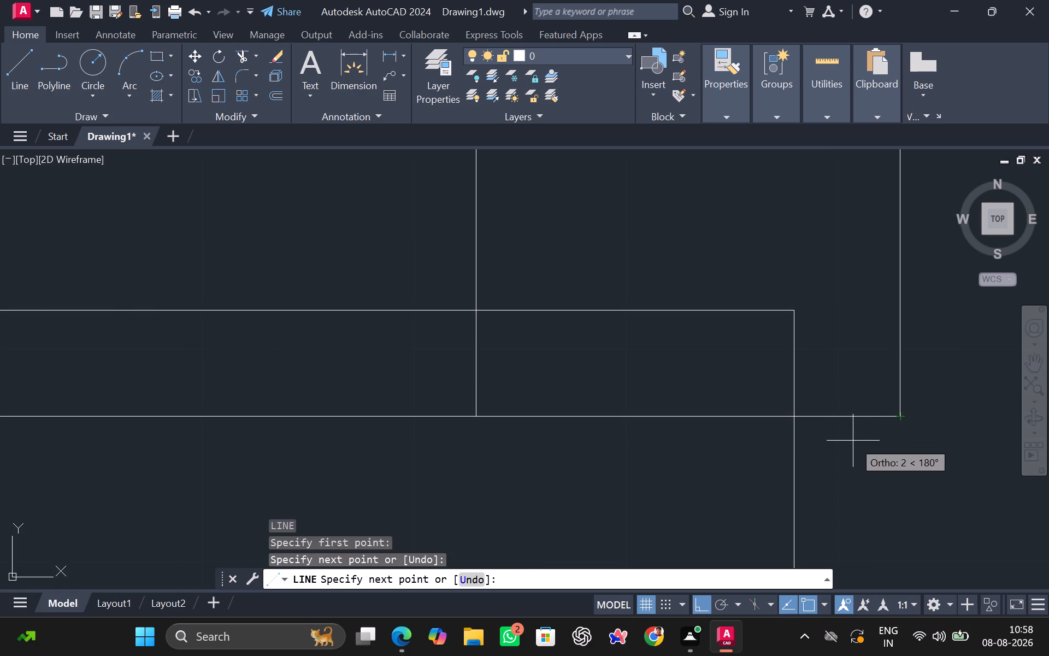
{"action": "key", "text": "Escape"}
{"action": "scroll", "coordinate": [833, 442], "scroll_direction": "down", "scroll_amount": 1}
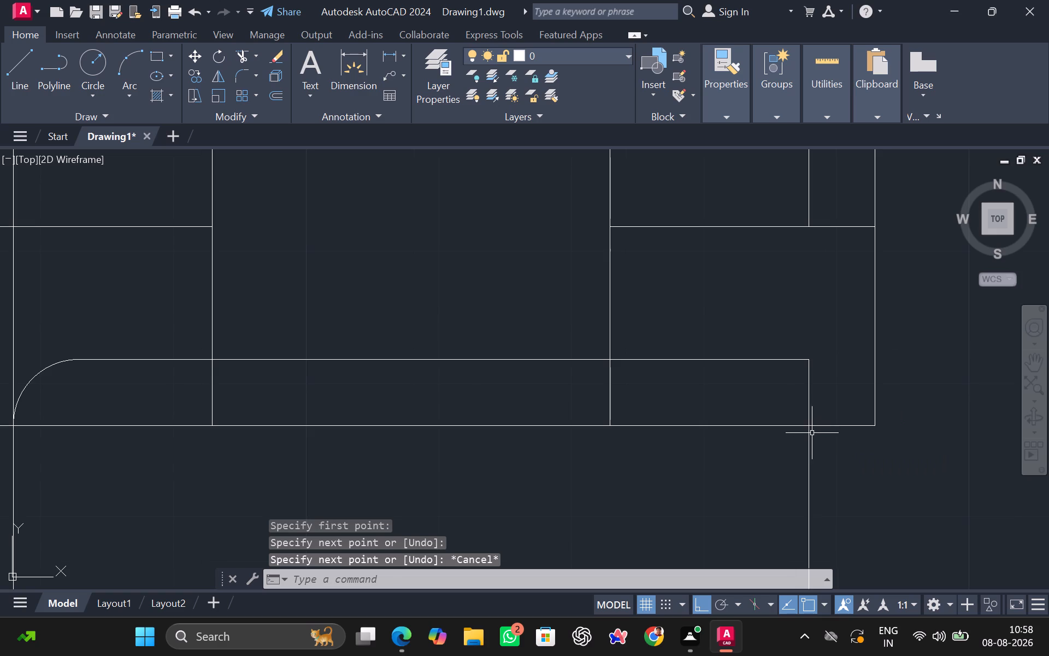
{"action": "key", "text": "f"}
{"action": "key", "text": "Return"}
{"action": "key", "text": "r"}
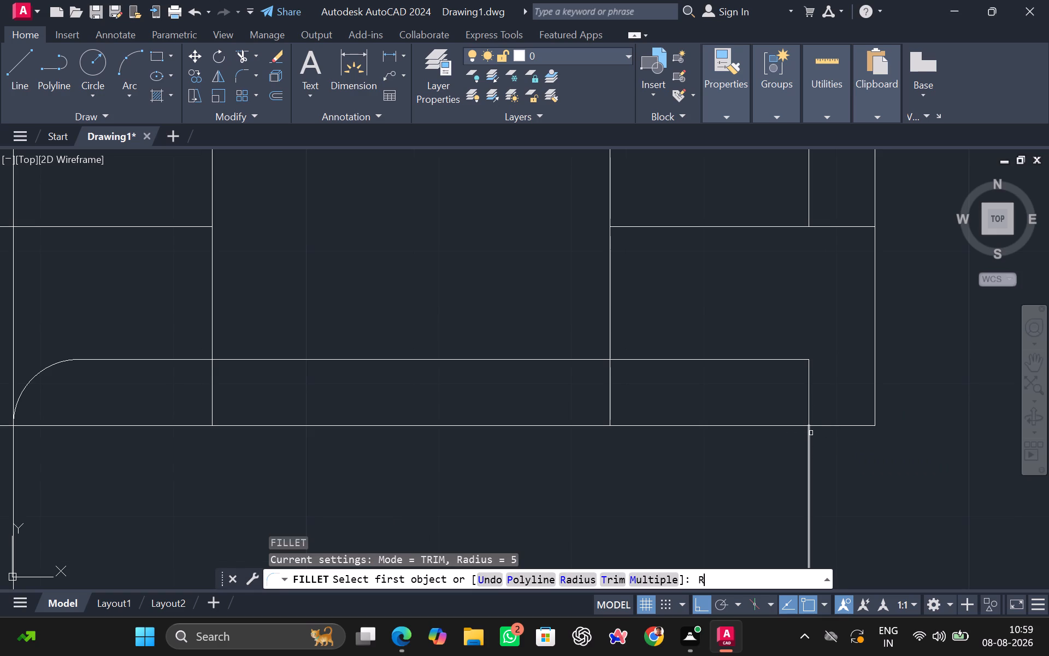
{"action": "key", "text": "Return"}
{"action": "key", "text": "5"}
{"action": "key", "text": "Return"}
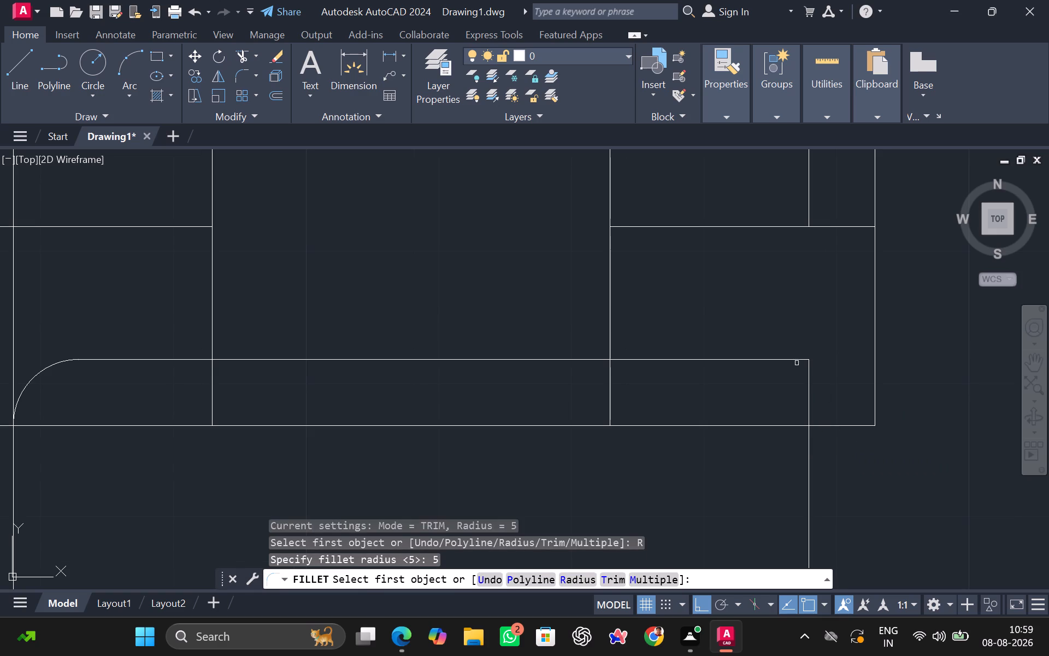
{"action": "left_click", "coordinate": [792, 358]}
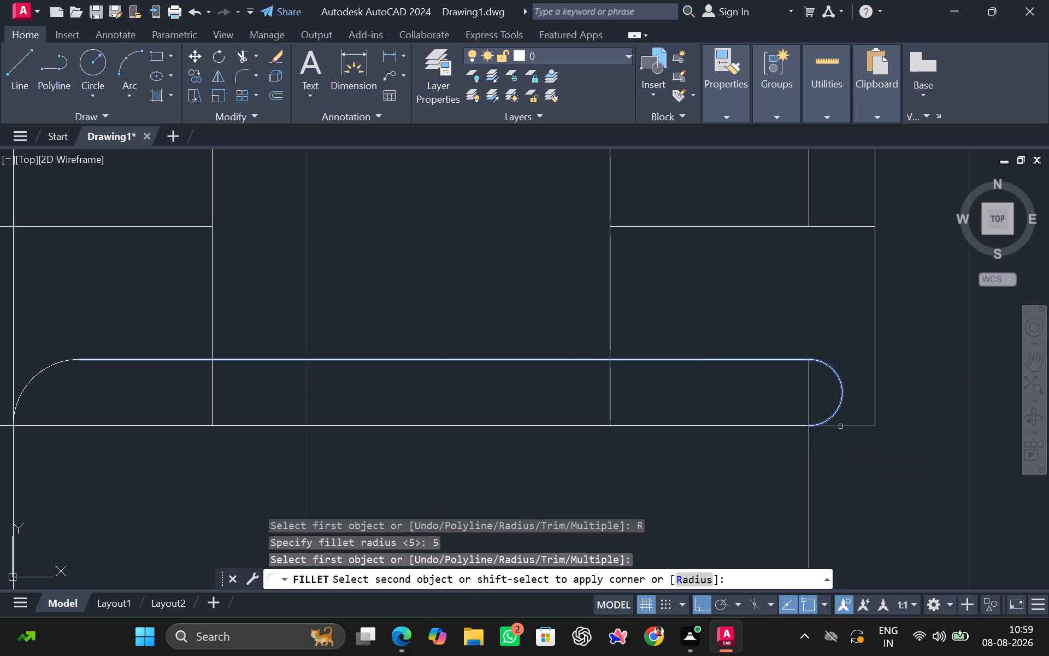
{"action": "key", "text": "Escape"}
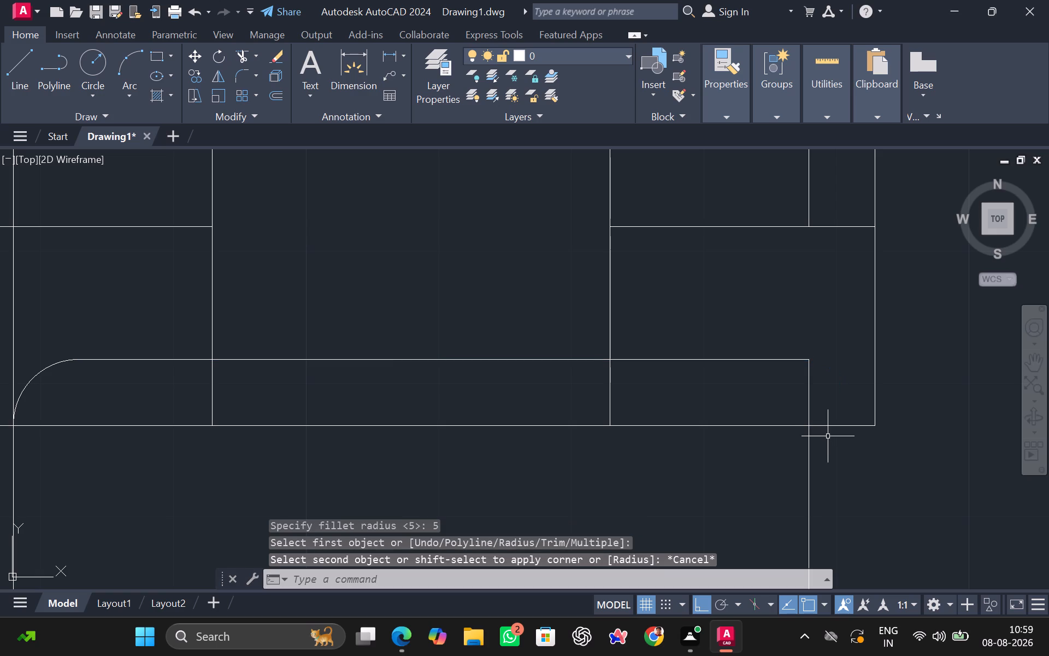
Fillet the short horizontal line under the right lug with the raised outline's short right vertical line, using a 5 mm radius.
{"action": "key", "text": "f"}
{"action": "key", "text": "Return"}
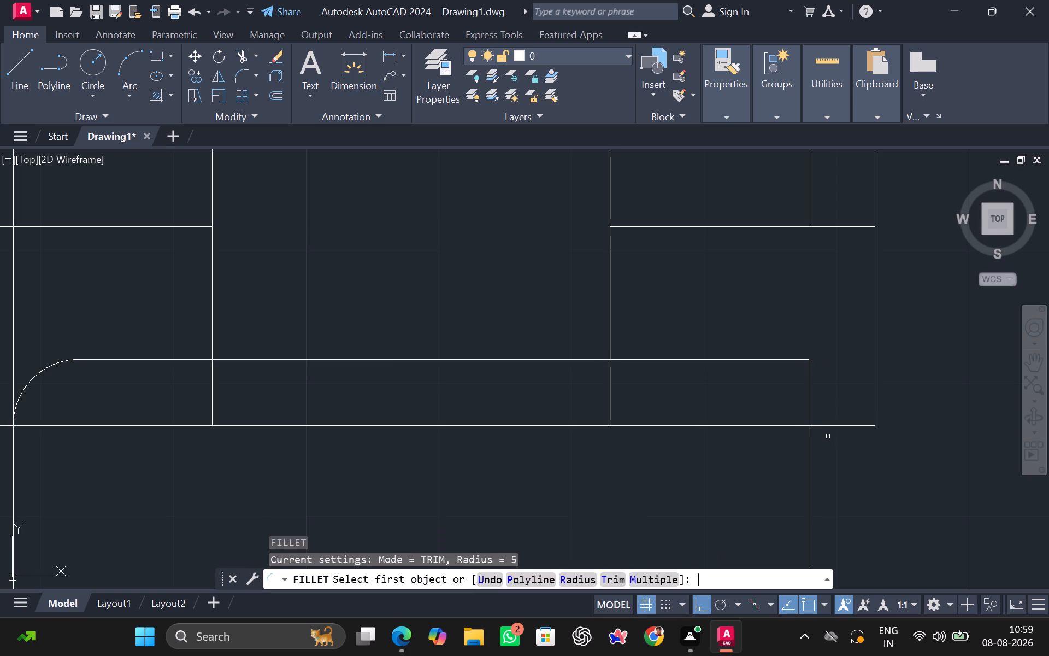
{"action": "key", "text": "r"}
{"action": "key", "text": "Return"}
{"action": "key", "text": "5"}
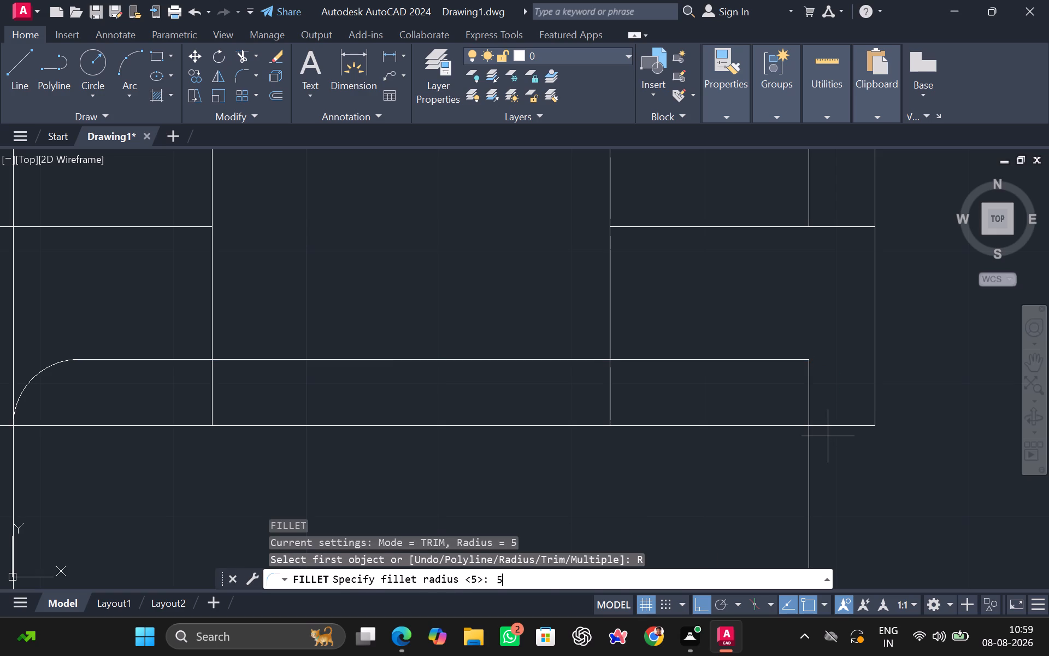
{"action": "key", "text": "Return"}
{"action": "left_click", "coordinate": [838, 424]}
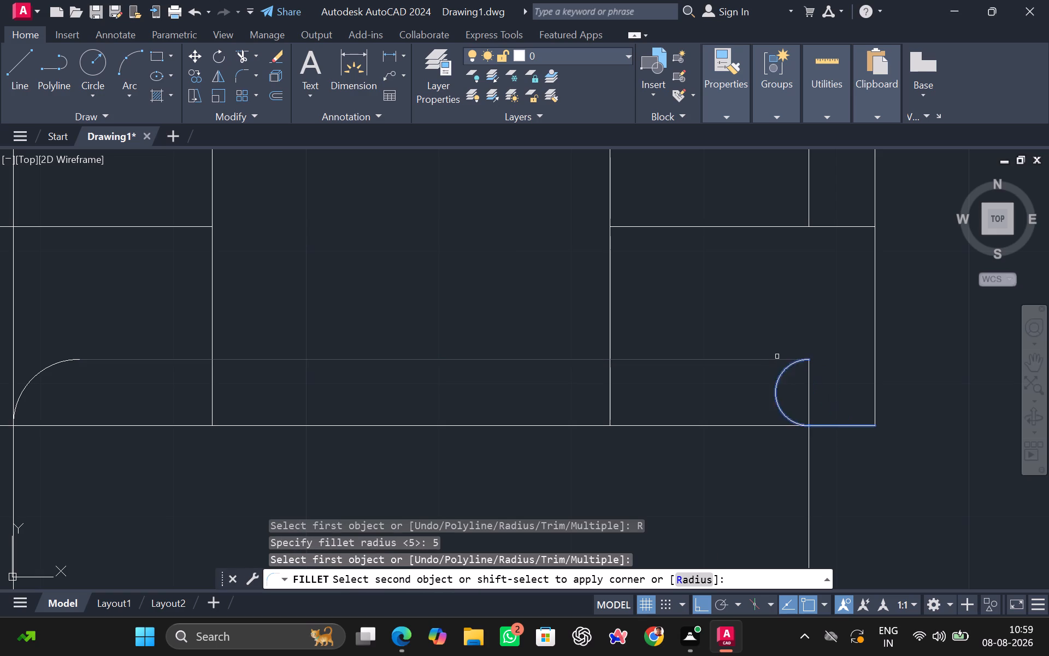
{"action": "left_click", "coordinate": [809, 376]}
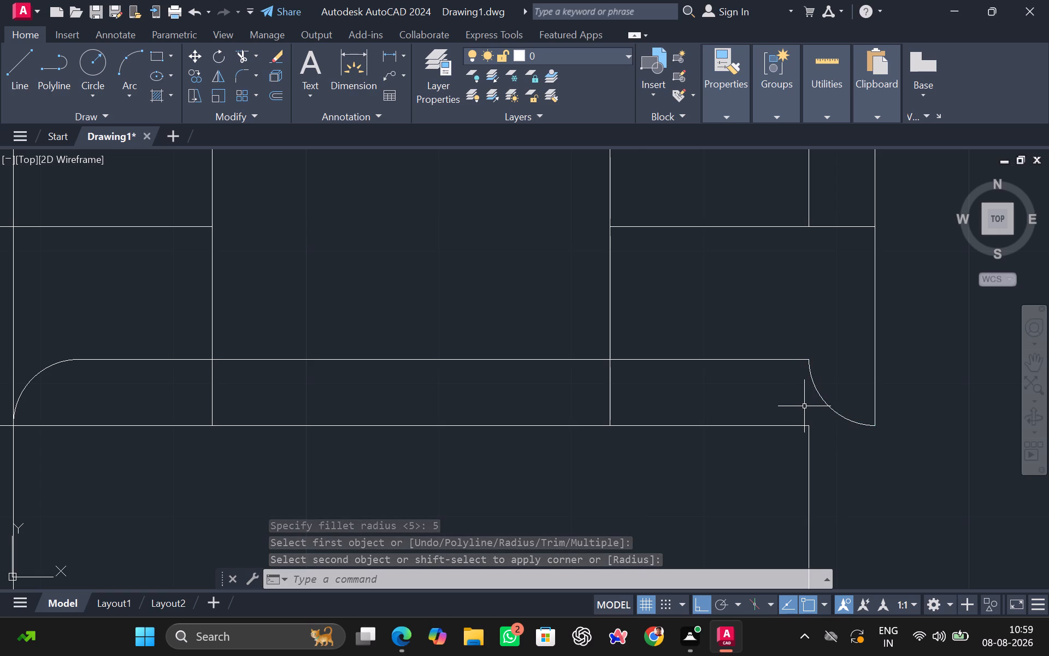
Delete the rounded corner arc at the left end of the third view's raised line.
{"action": "scroll", "coordinate": [851, 438], "scroll_direction": "down", "scroll_amount": 2}
{"action": "middle_click_drag", "start_coordinate": [753, 464], "coordinate": [849, 465]}
{"action": "scroll", "coordinate": [637, 432], "scroll_direction": "up", "scroll_amount": 2}
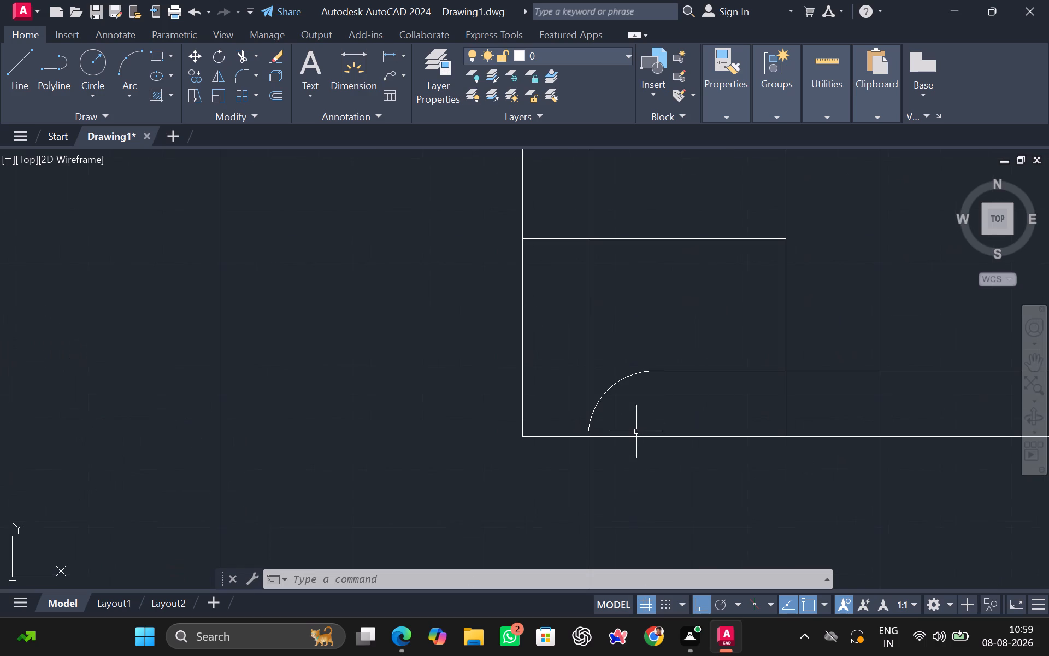
{"action": "left_click", "coordinate": [604, 395]}
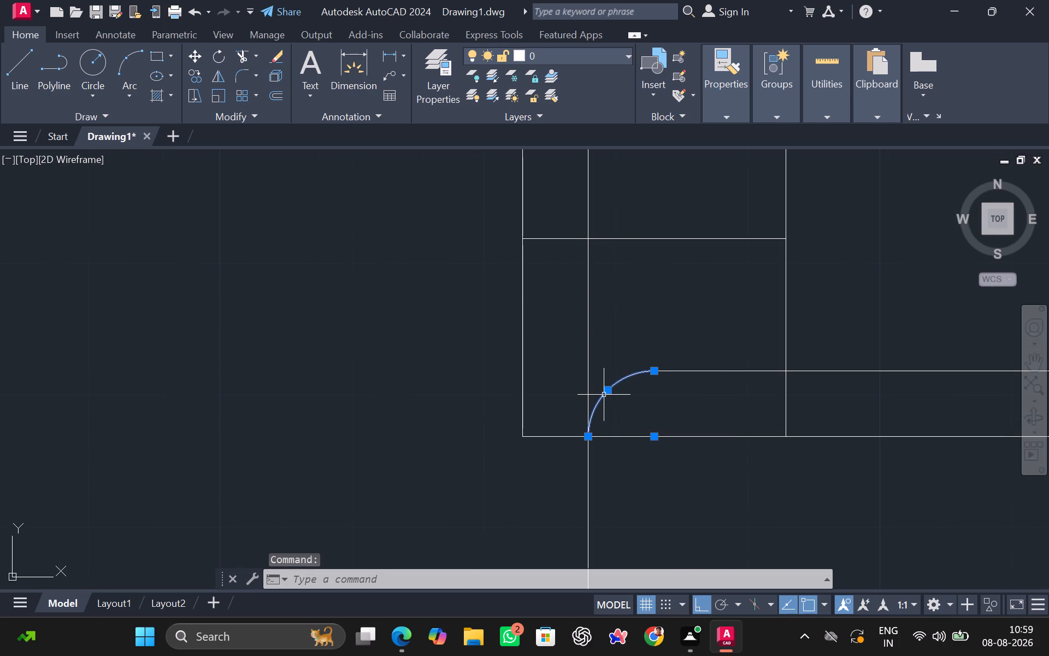
{"action": "key", "text": "Delete"}
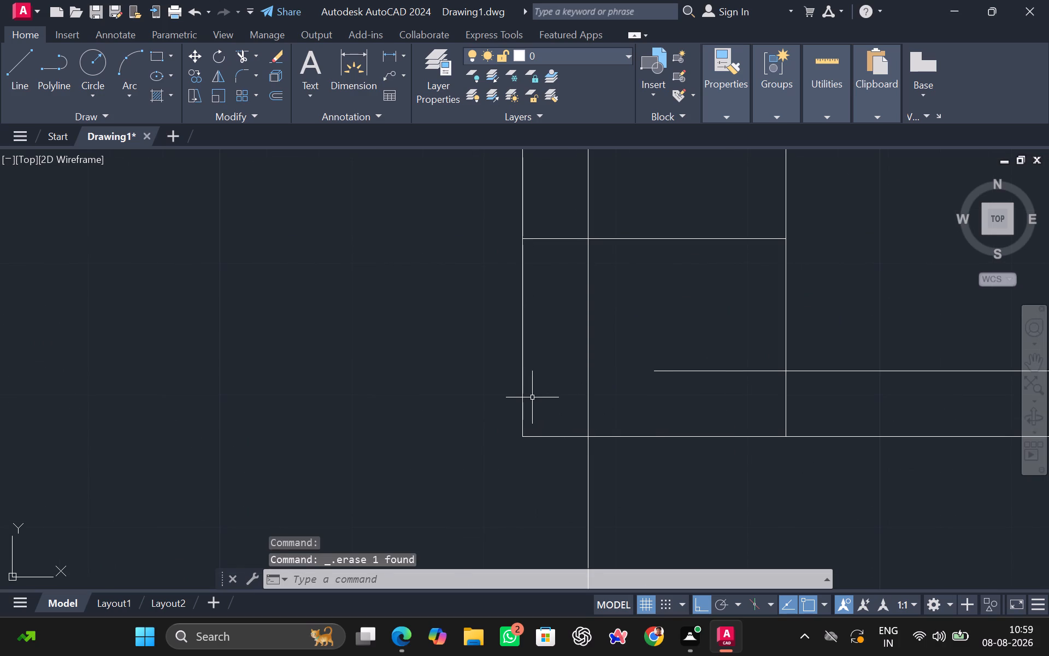
Explode the outline selected at the left lug's lower-left corner in the third view.
{"action": "left_click_drag", "start_coordinate": [533, 397], "coordinate": [517, 425]}
{"action": "left_click", "coordinate": [501, 453]}
{"action": "key", "text": "x"}
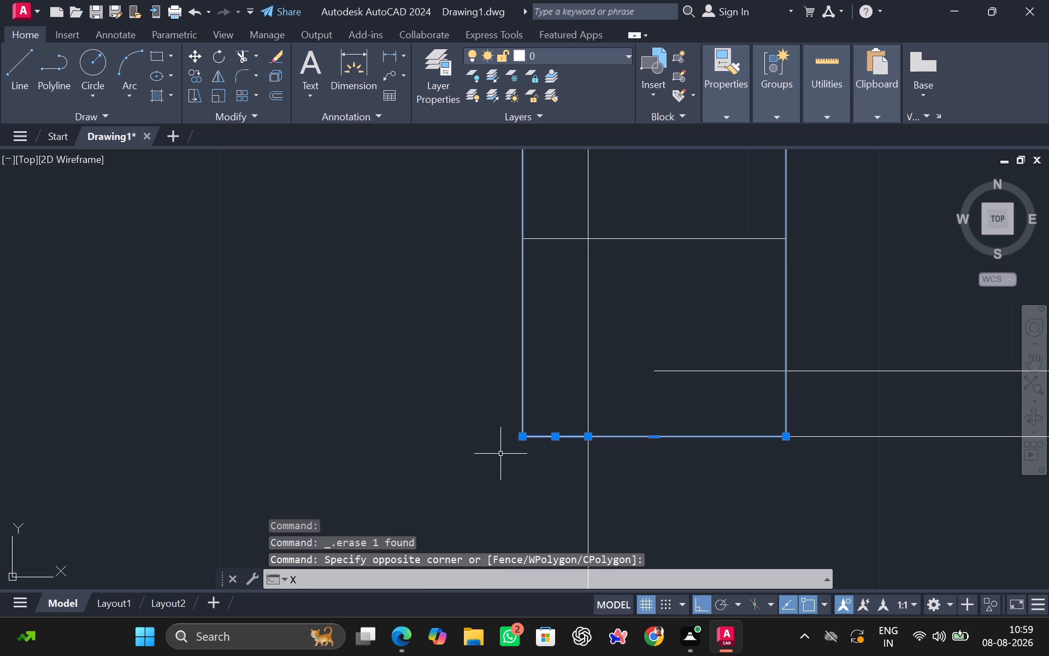
{"action": "key", "text": "Return"}
{"action": "left_click", "coordinate": [568, 436]}
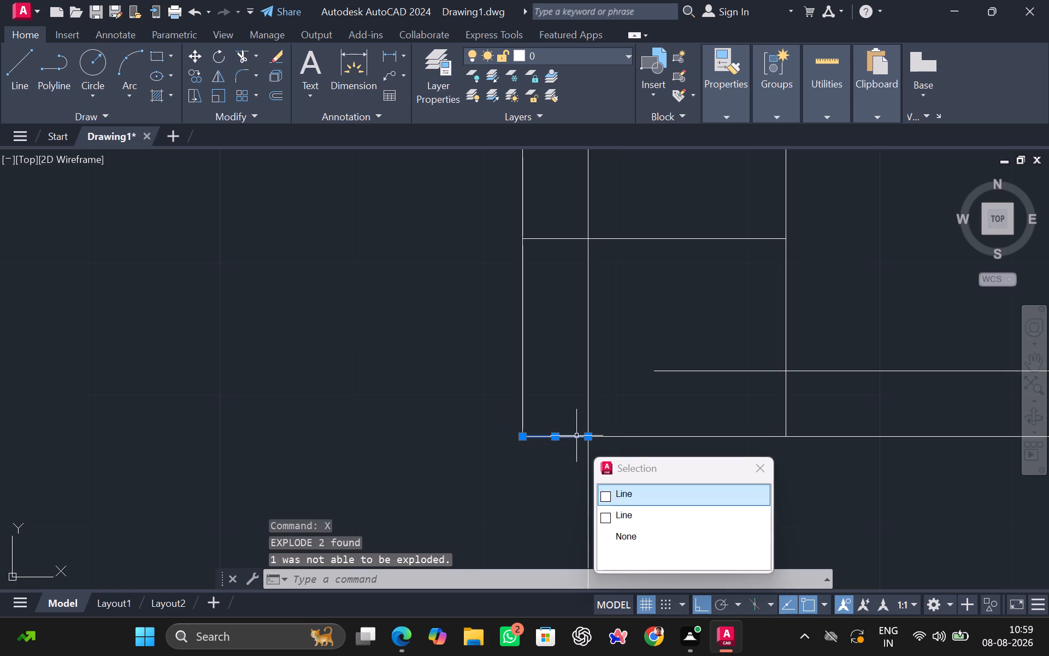
{"action": "key", "text": "Escape"}
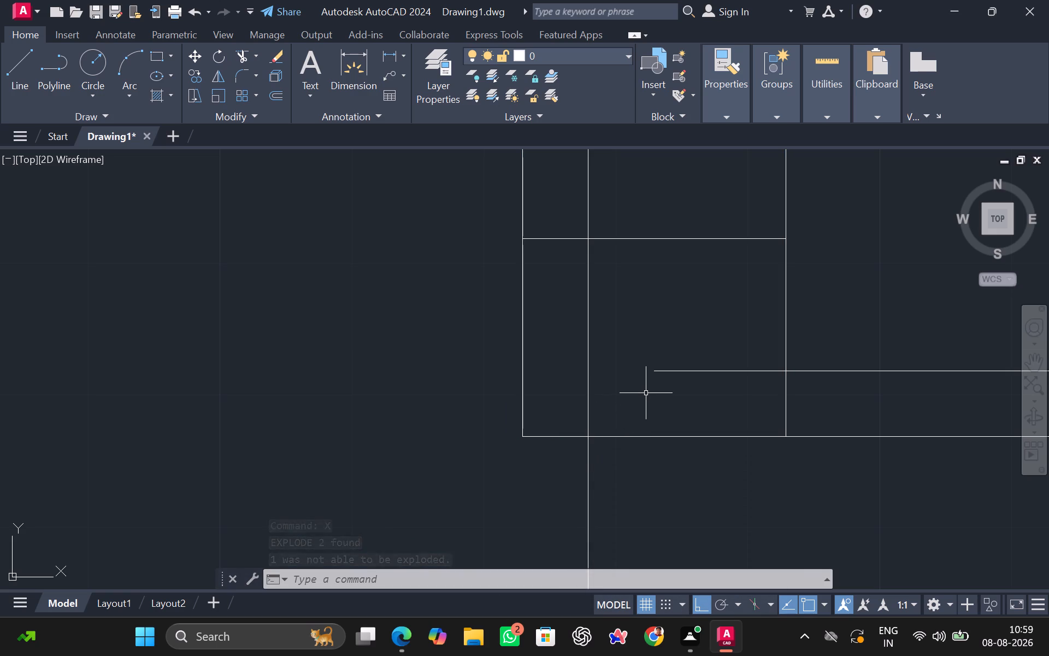
Draw a horizontal line from the left end of the third view's raised line to the raised outline's left vertical line.
{"action": "key", "text": "l"}
{"action": "key", "text": "Return"}
{"action": "left_click", "coordinate": [658, 371]}
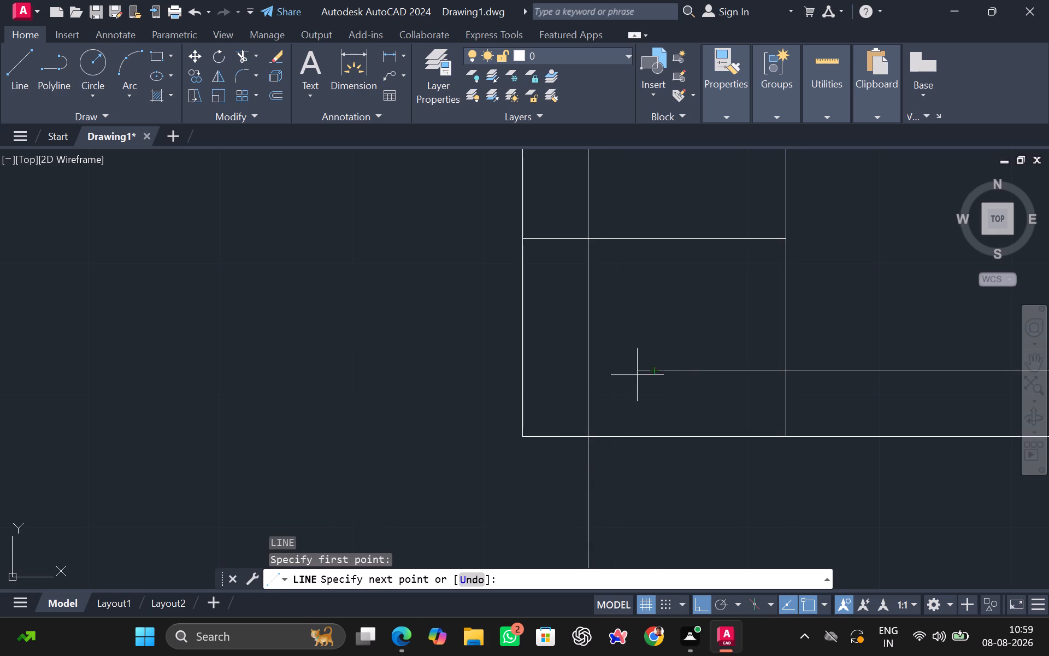
{"action": "left_click", "coordinate": [587, 371]}
{"action": "key", "text": "space"}
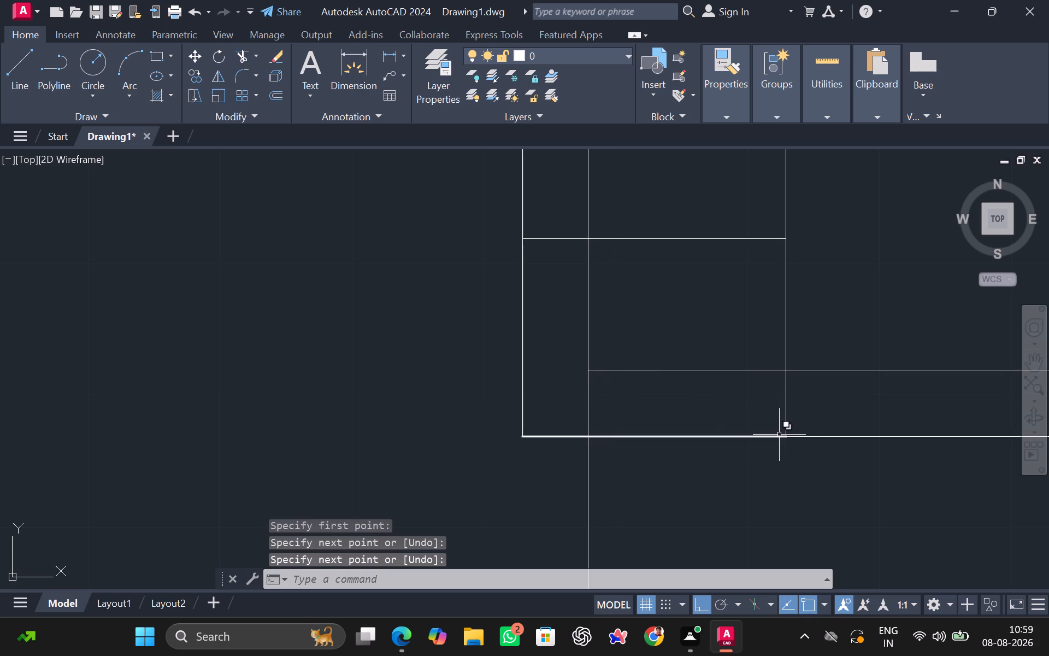
Fillet the short horizontal line under the left lug with the raised outline's short left vertical line, using a 5 mm radius.
{"action": "scroll", "coordinate": [781, 431], "scroll_direction": "down", "scroll_amount": 1}
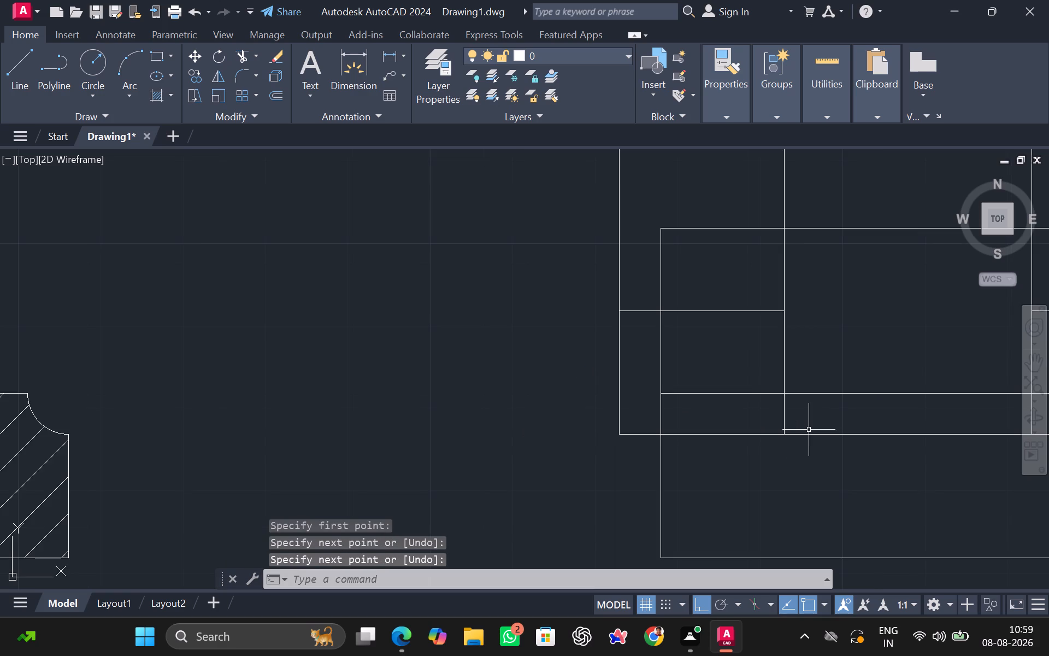
{"action": "middle_click_drag", "start_coordinate": [815, 436], "coordinate": [500, 417]}
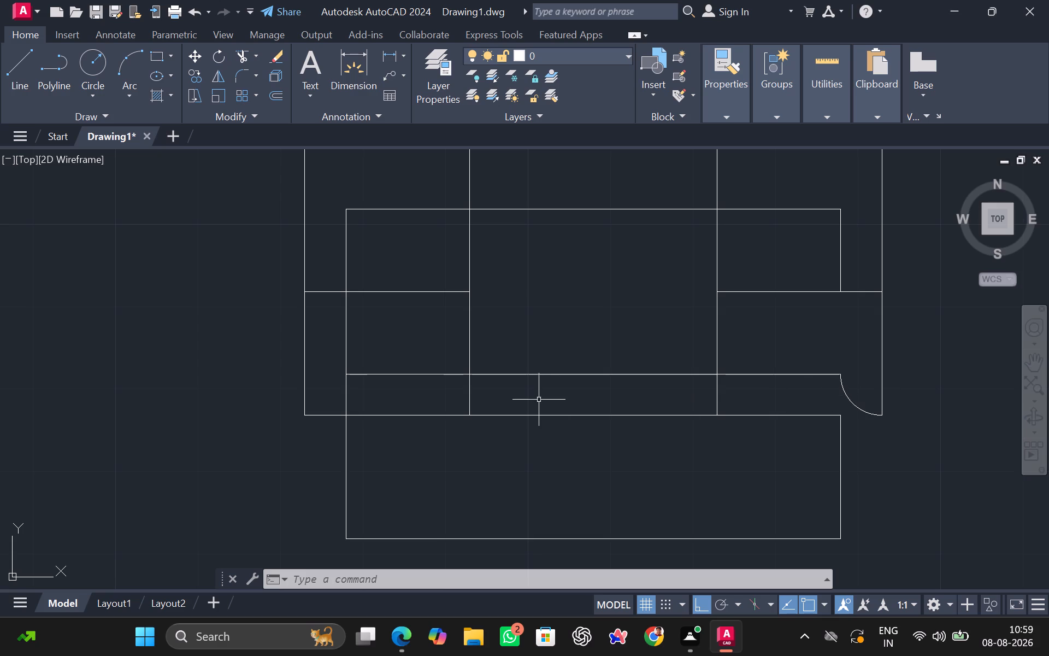
{"action": "key", "text": "f"}
{"action": "key", "text": "Return"}
{"action": "key", "text": "r"}
{"action": "key", "text": "Return"}
{"action": "key", "text": "5"}
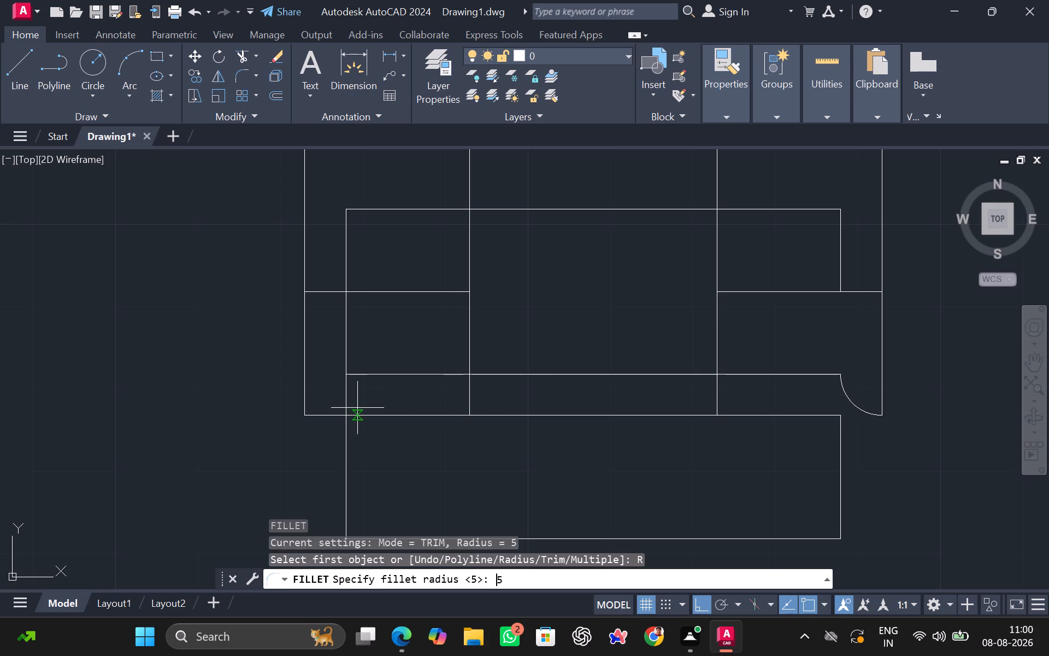
{"action": "key", "text": "Return"}
{"action": "left_click", "coordinate": [345, 406]}
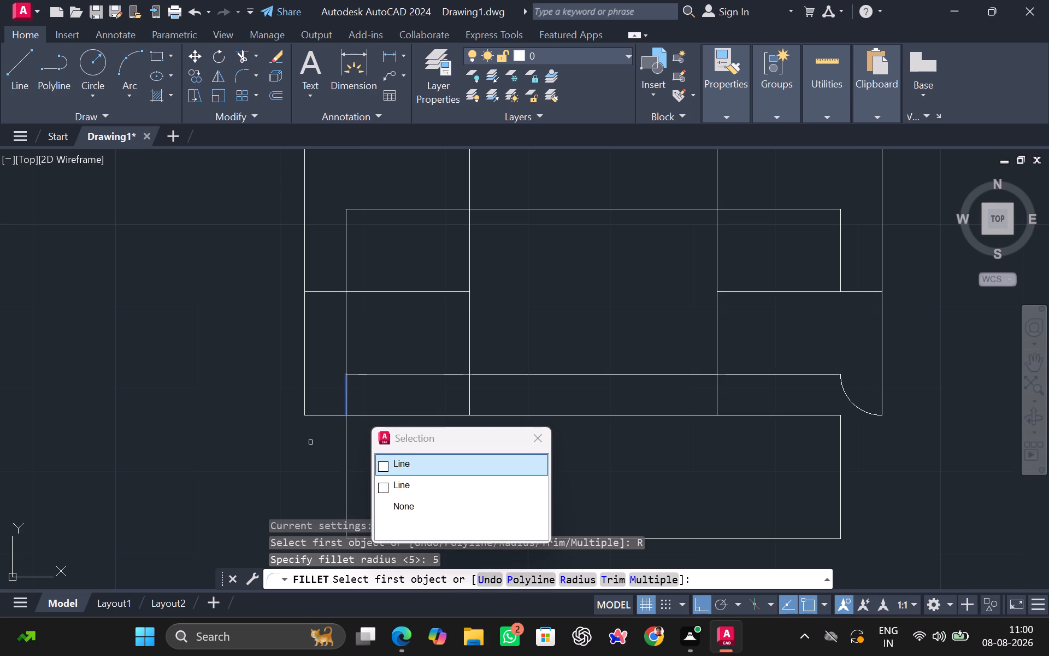
{"action": "left_click", "coordinate": [383, 464]}
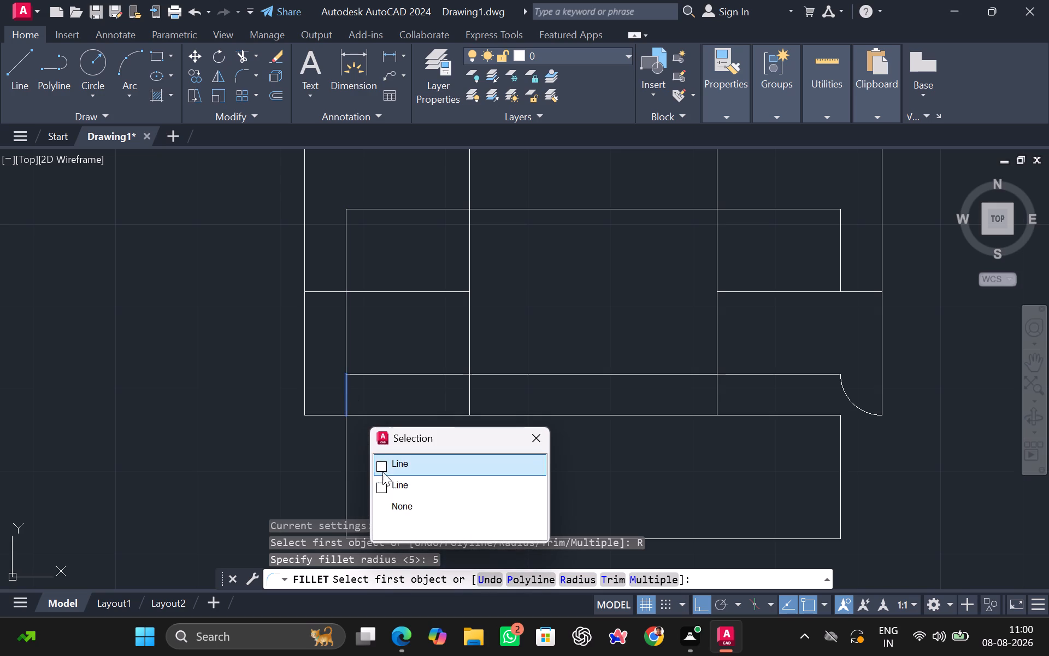
{"action": "left_click", "coordinate": [384, 466]}
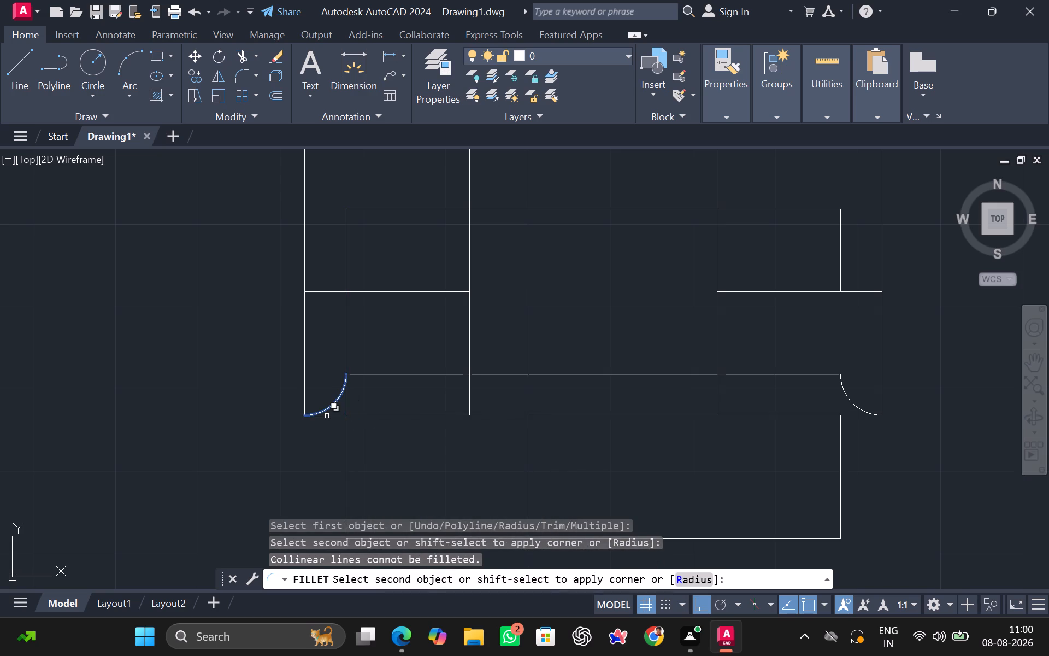
{"action": "left_click", "coordinate": [327, 416]}
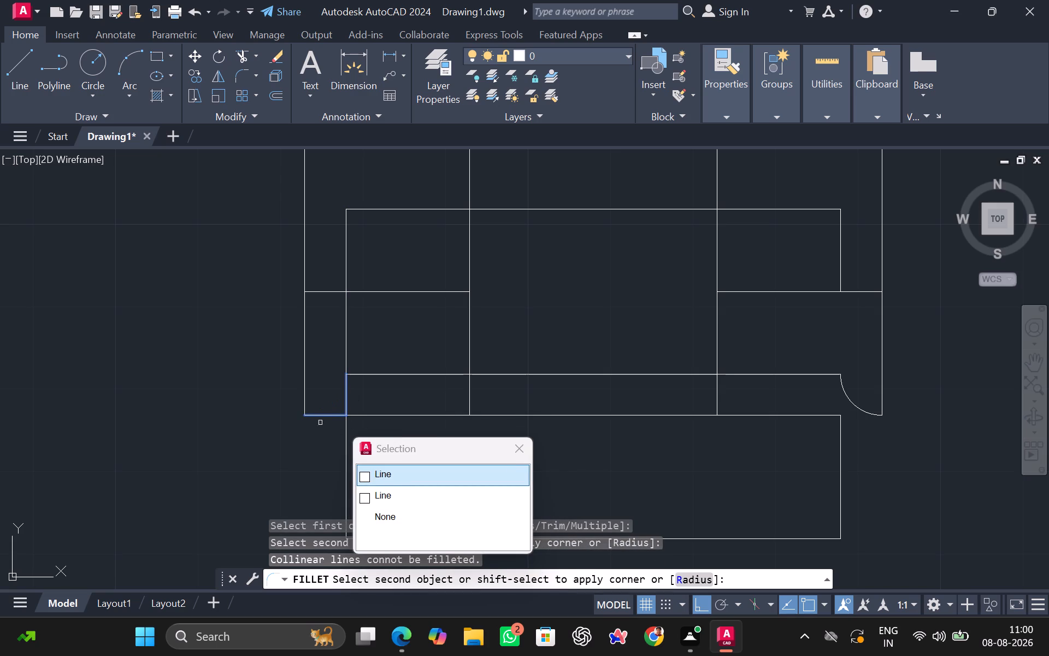
{"action": "left_click", "coordinate": [360, 473]}
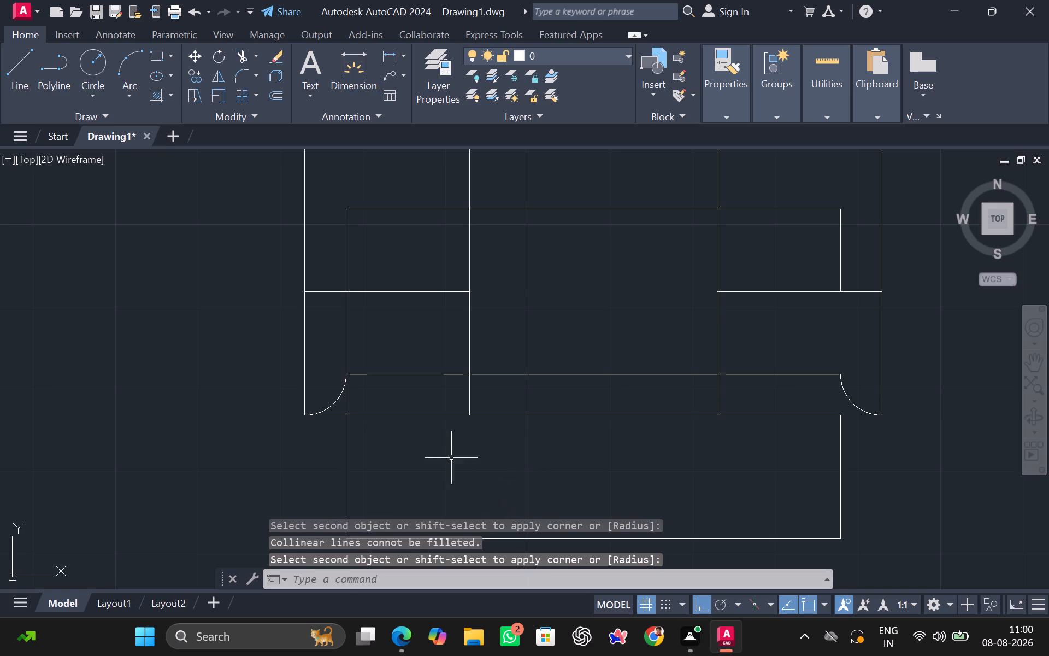
Move the right fillet arc by its lower end from the right lug's outer line to the base's upper-right corner.
{"action": "scroll", "coordinate": [380, 430], "scroll_direction": "up", "scroll_amount": 2}
{"action": "scroll", "coordinate": [376, 429], "scroll_direction": "down", "scroll_amount": 1}
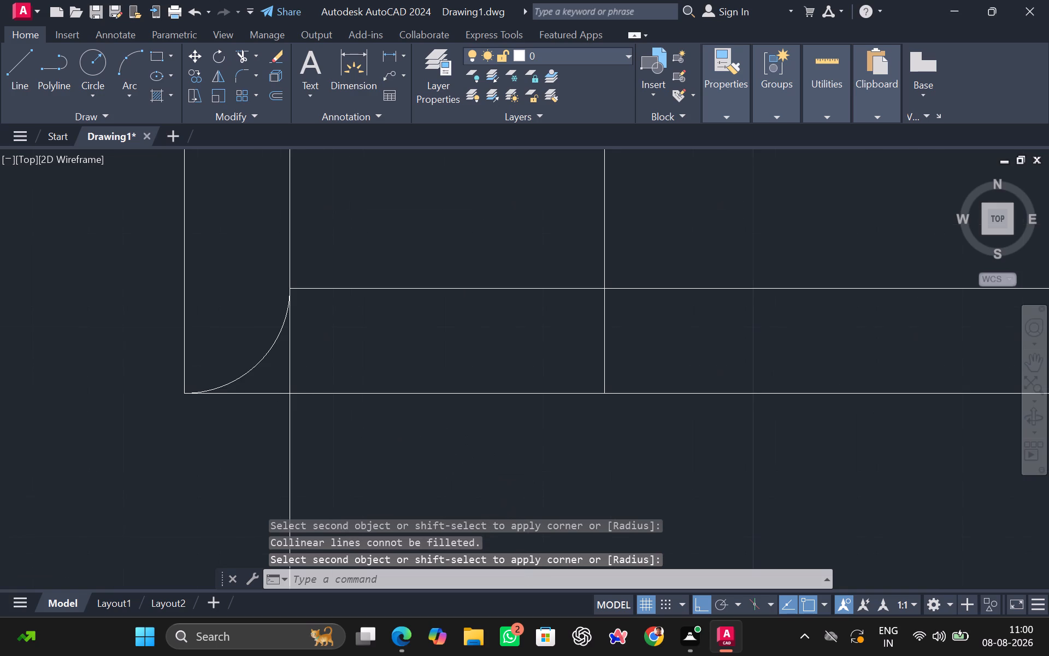
{"action": "scroll", "coordinate": [378, 430], "scroll_direction": "down", "scroll_amount": 2}
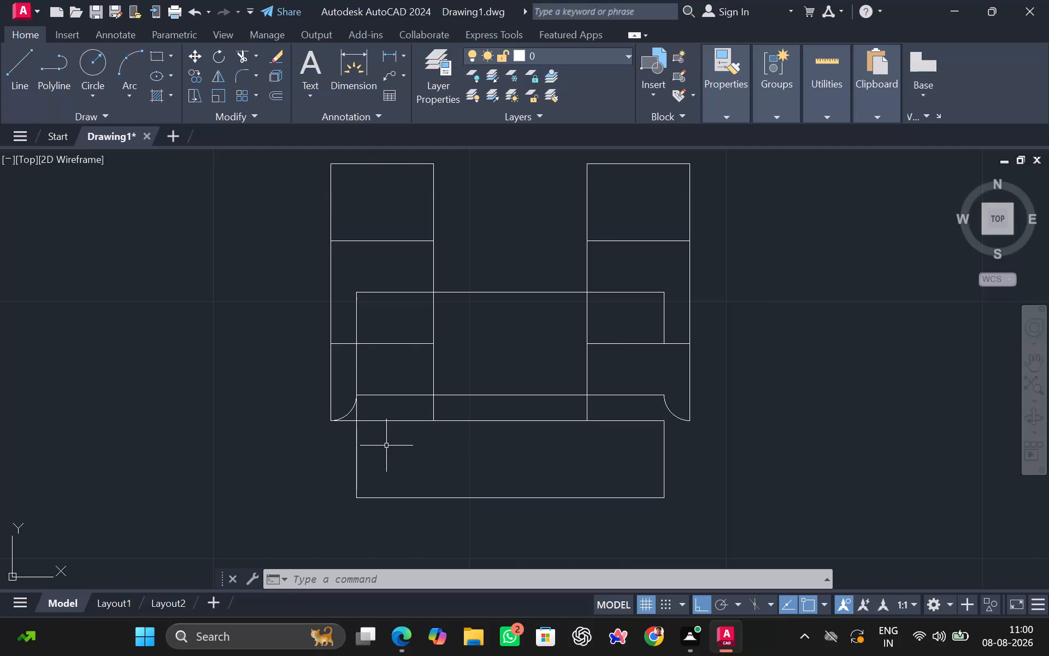
{"action": "left_click", "coordinate": [673, 415]}
{"action": "key", "text": "m"}
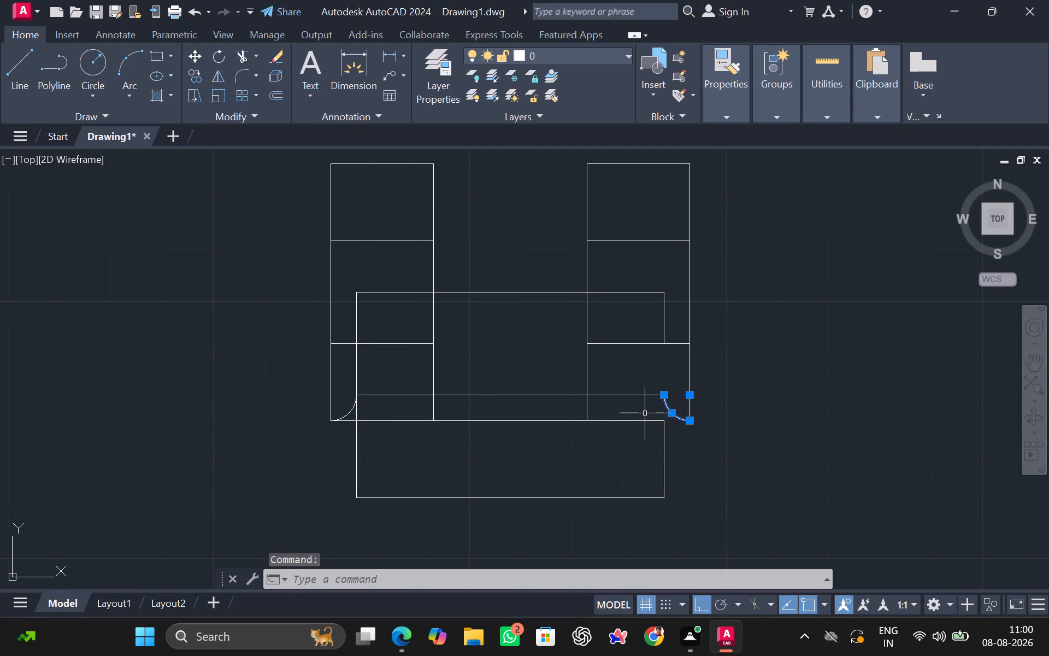
{"action": "key", "text": "Return"}
{"action": "left_click", "coordinate": [688, 420]}
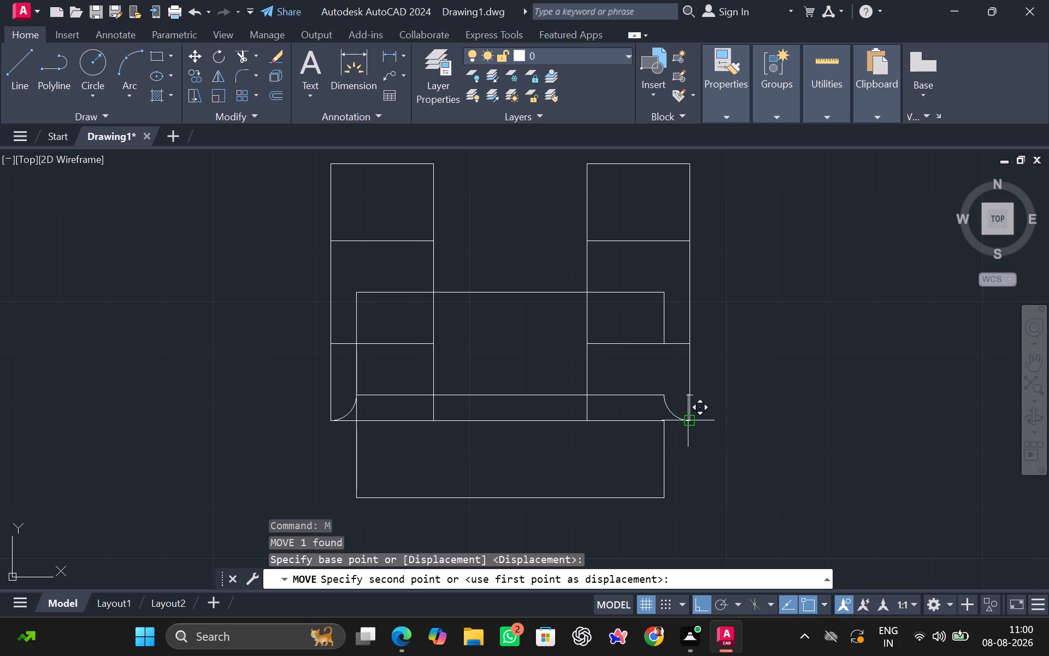
{"action": "left_click", "coordinate": [665, 420]}
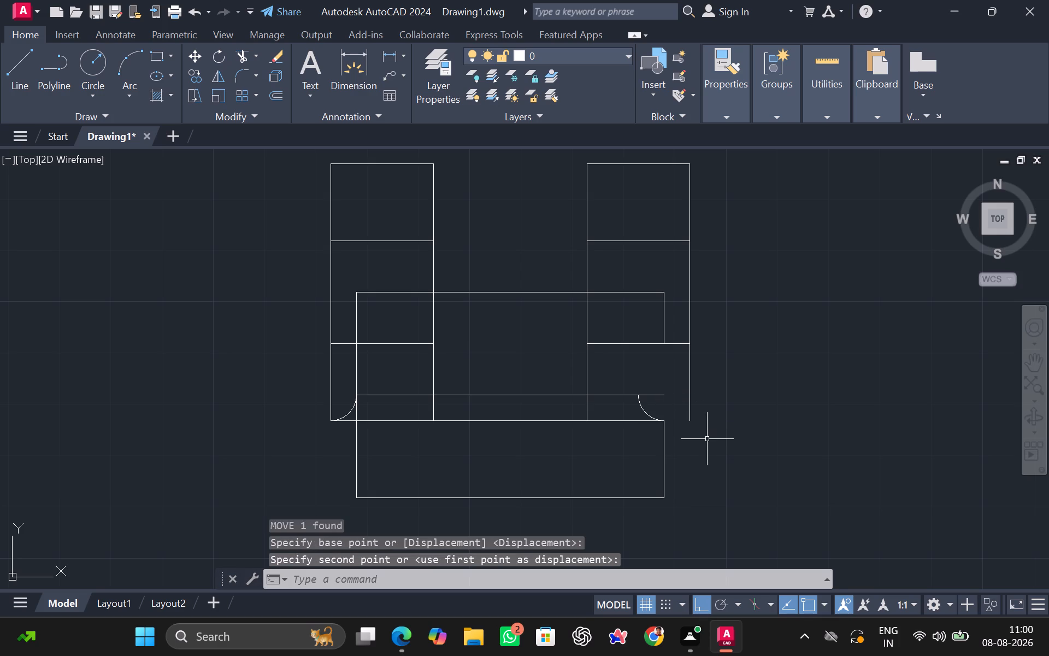
Move the left fillet arc by its lower end from the left lug's outer corner to the base's upper-left corner.
{"action": "left_click", "coordinate": [350, 414]}
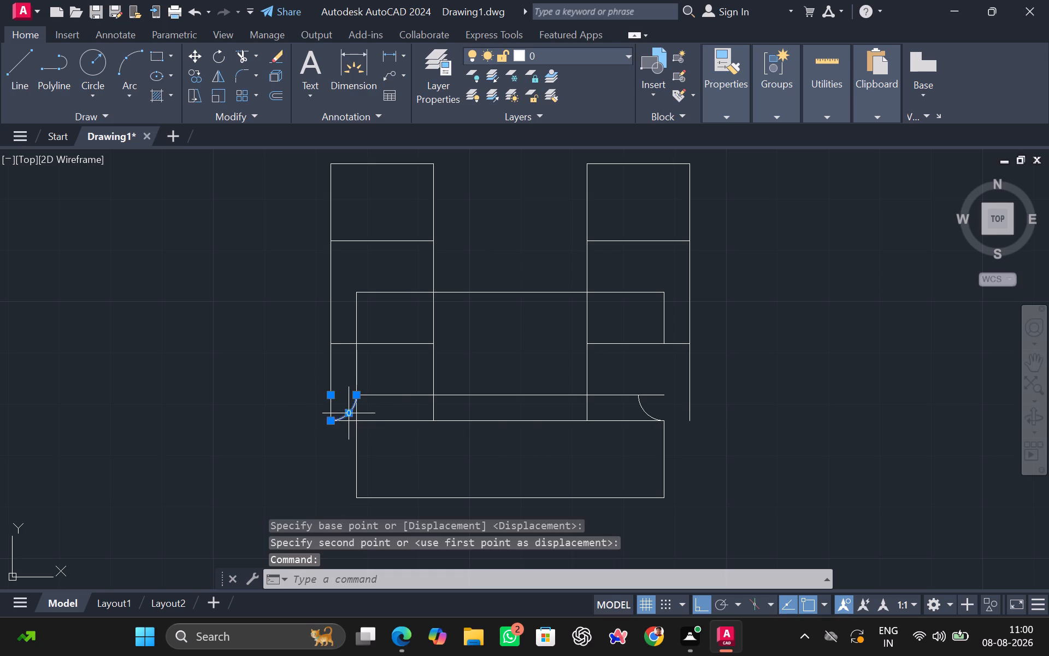
{"action": "key", "text": "m"}
{"action": "key", "text": "Return"}
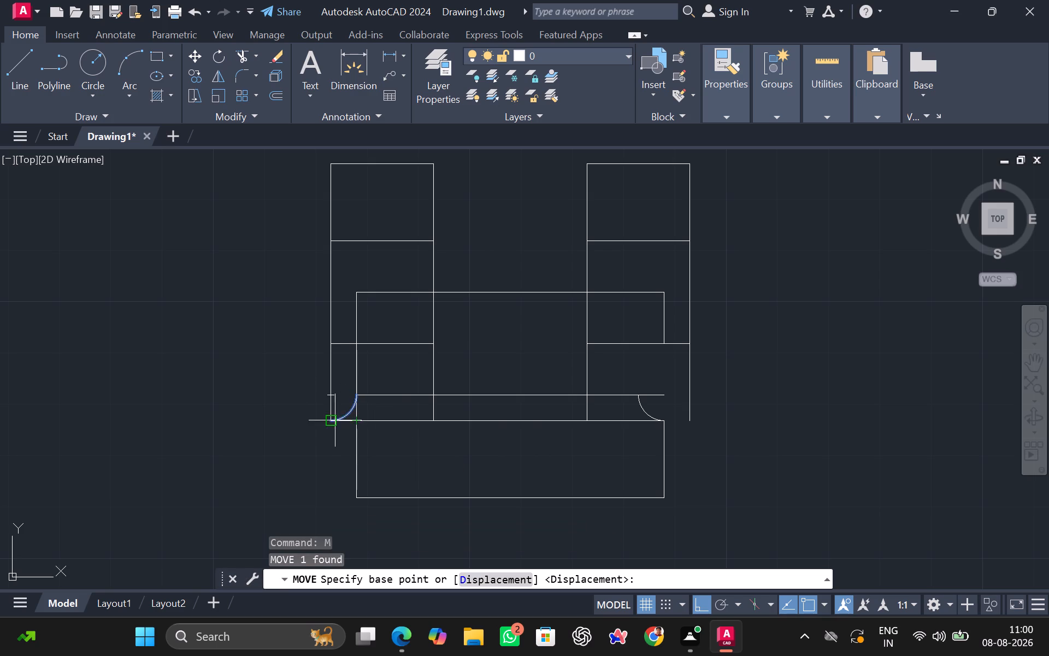
{"action": "left_click", "coordinate": [331, 417]}
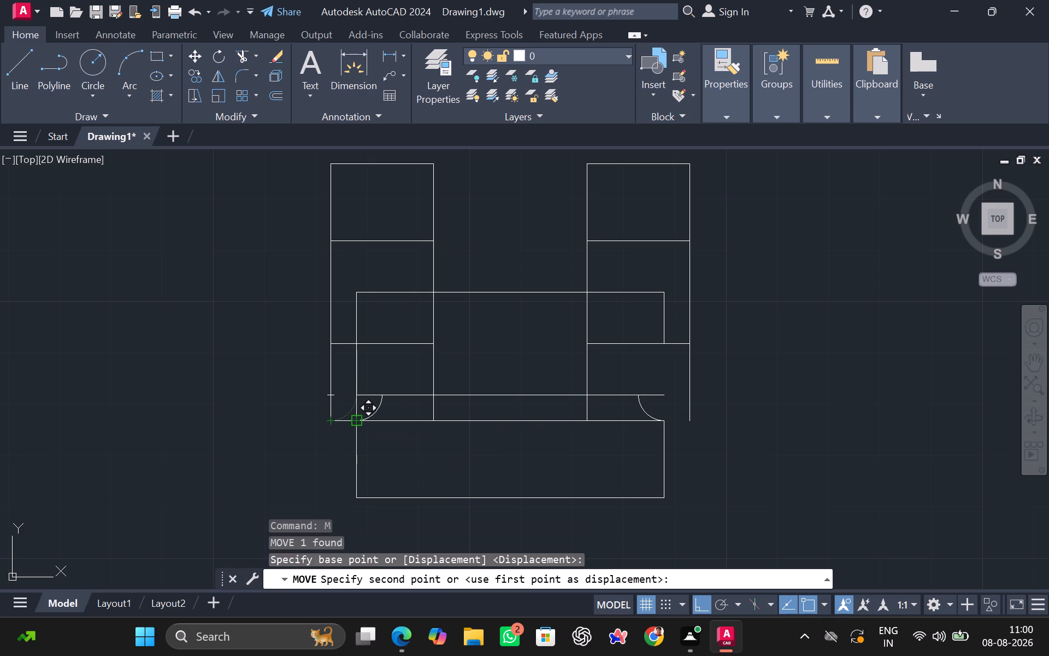
{"action": "left_click", "coordinate": [355, 419]}
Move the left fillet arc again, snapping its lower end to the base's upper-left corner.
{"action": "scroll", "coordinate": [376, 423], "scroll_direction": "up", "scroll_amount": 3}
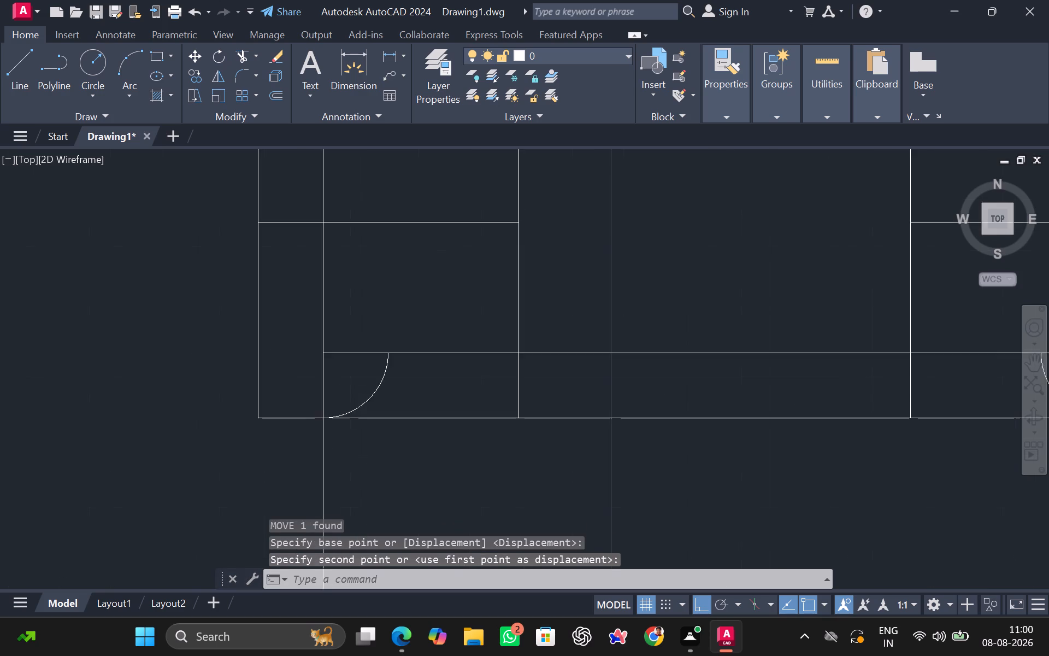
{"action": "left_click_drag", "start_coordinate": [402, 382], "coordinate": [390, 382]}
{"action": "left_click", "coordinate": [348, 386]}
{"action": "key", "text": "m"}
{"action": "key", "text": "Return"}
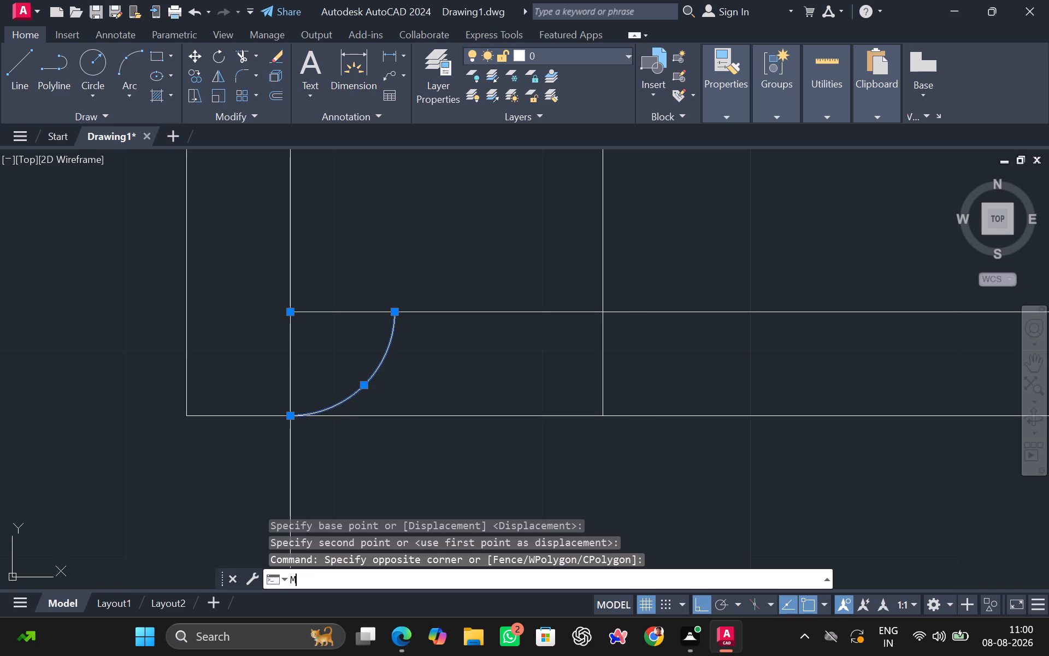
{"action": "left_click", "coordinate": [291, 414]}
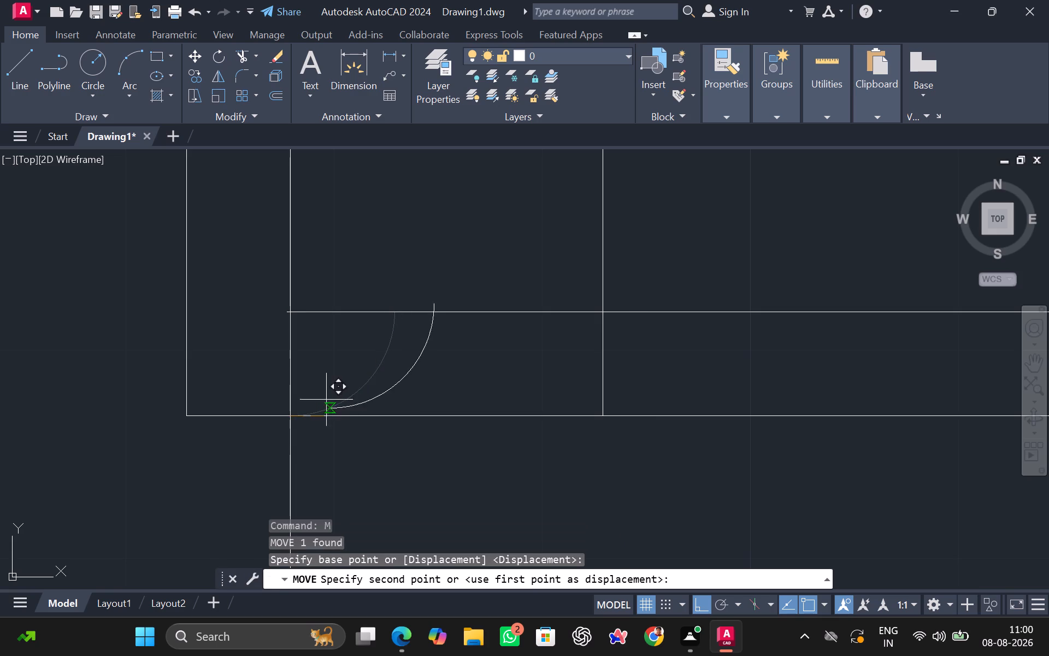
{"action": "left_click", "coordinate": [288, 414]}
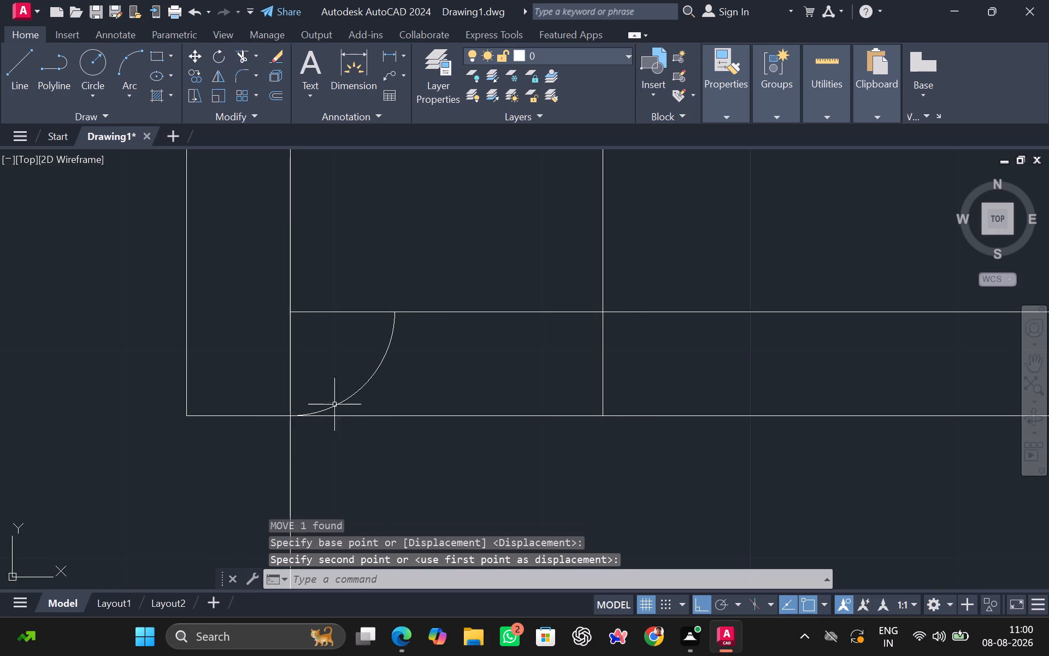
Trim the part of the raised line that overhangs outside the left fillet arc.
{"action": "scroll", "coordinate": [385, 390], "scroll_direction": "down", "scroll_amount": 2}
{"action": "type", "text": "TR"}
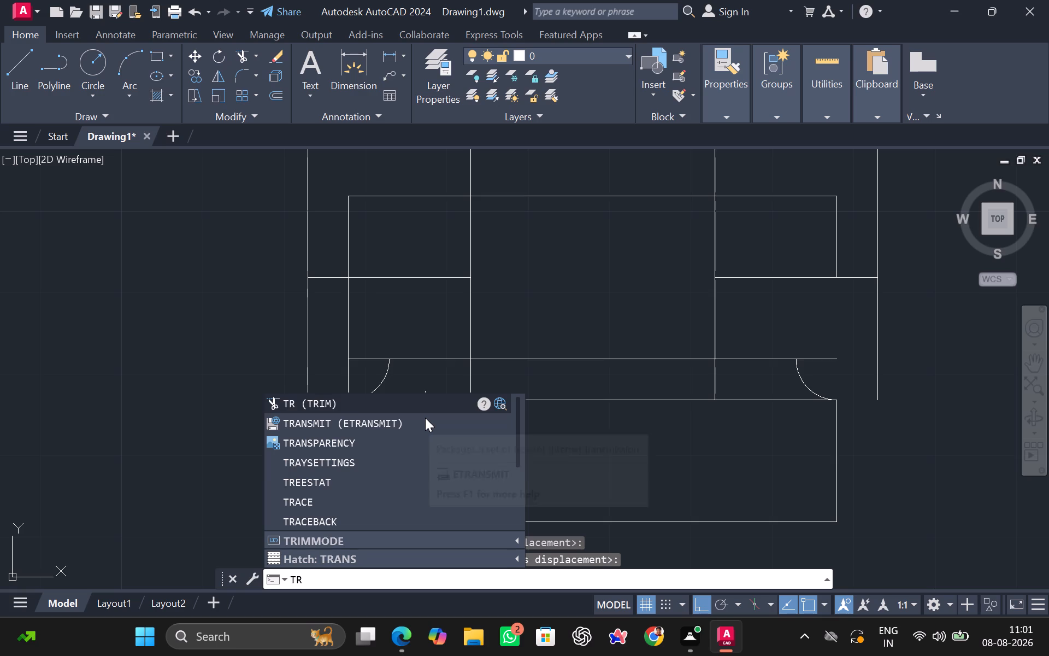
{"action": "key", "text": "Return"}
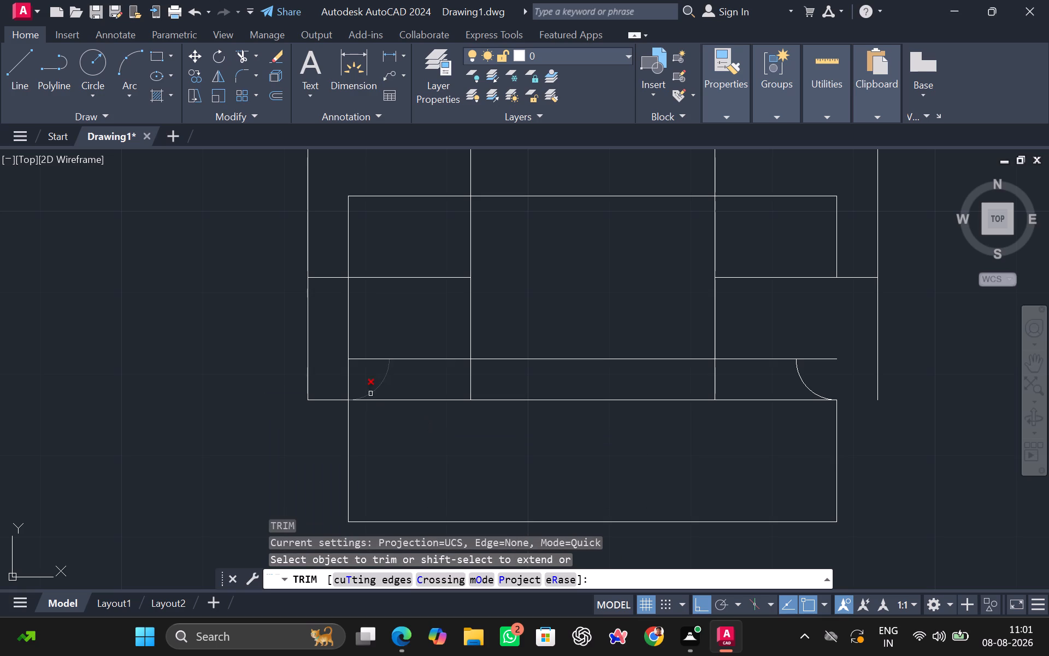
{"action": "scroll", "coordinate": [362, 385], "scroll_direction": "up", "scroll_amount": 1}
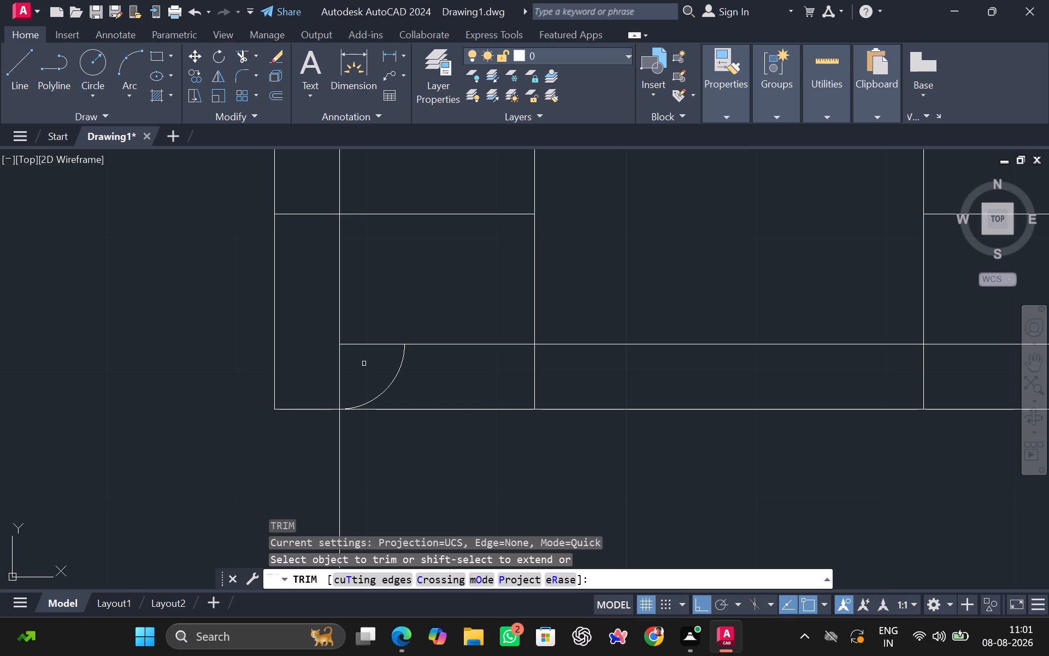
{"action": "left_click_drag", "start_coordinate": [361, 363], "coordinate": [356, 311]}
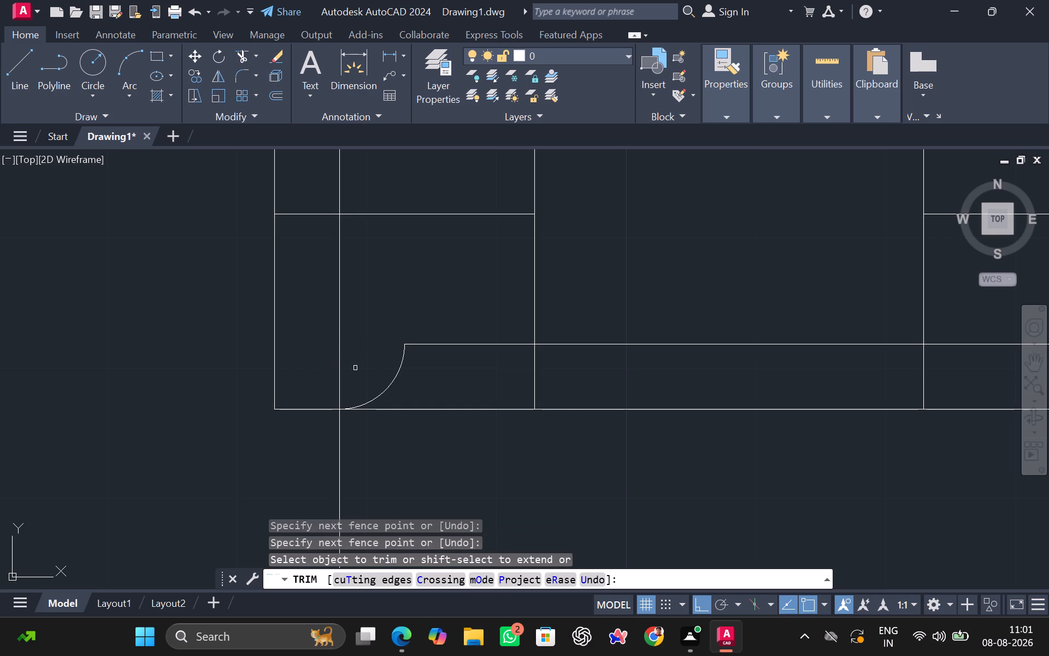
Trim the part of the raised line that overhangs outside the right fillet arc.
{"action": "scroll", "coordinate": [415, 417], "scroll_direction": "down", "scroll_amount": 3}
{"action": "middle_click_drag", "start_coordinate": [490, 449], "coordinate": [380, 449]}
{"action": "middle_click_drag", "start_coordinate": [368, 449], "coordinate": [351, 448]}
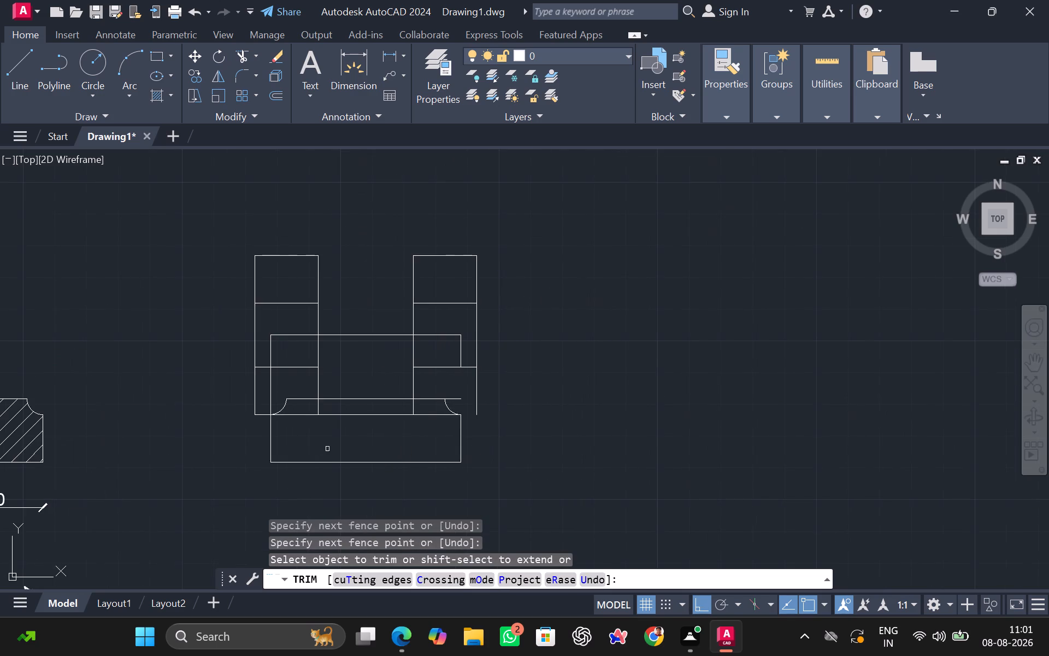
{"action": "scroll", "coordinate": [465, 412], "scroll_direction": "up", "scroll_amount": 3}
{"action": "left_click_drag", "start_coordinate": [416, 373], "coordinate": [408, 338]}
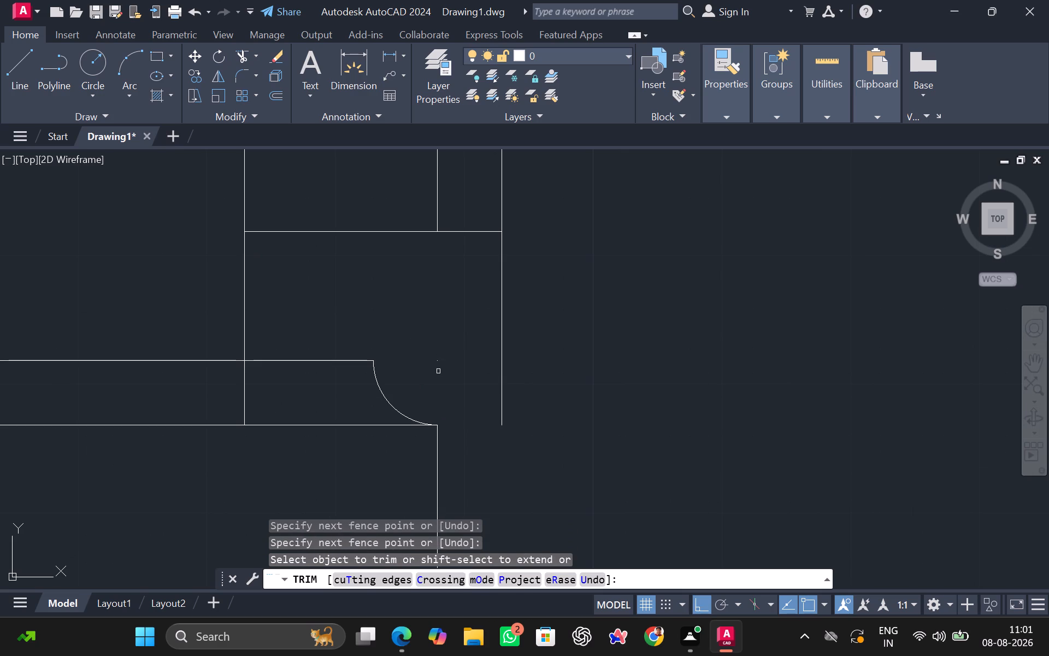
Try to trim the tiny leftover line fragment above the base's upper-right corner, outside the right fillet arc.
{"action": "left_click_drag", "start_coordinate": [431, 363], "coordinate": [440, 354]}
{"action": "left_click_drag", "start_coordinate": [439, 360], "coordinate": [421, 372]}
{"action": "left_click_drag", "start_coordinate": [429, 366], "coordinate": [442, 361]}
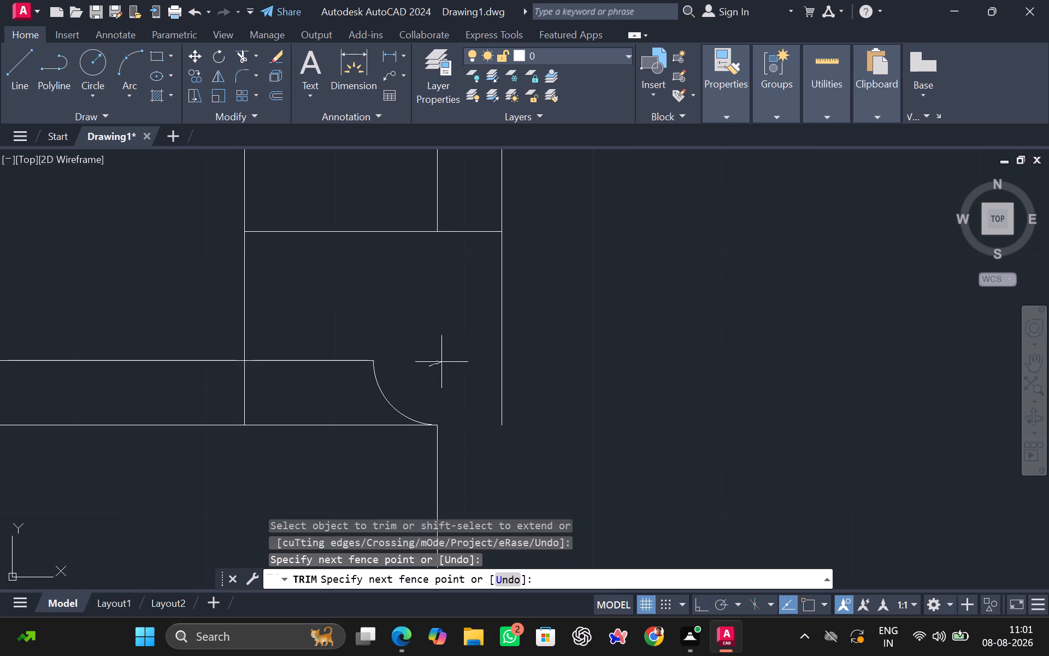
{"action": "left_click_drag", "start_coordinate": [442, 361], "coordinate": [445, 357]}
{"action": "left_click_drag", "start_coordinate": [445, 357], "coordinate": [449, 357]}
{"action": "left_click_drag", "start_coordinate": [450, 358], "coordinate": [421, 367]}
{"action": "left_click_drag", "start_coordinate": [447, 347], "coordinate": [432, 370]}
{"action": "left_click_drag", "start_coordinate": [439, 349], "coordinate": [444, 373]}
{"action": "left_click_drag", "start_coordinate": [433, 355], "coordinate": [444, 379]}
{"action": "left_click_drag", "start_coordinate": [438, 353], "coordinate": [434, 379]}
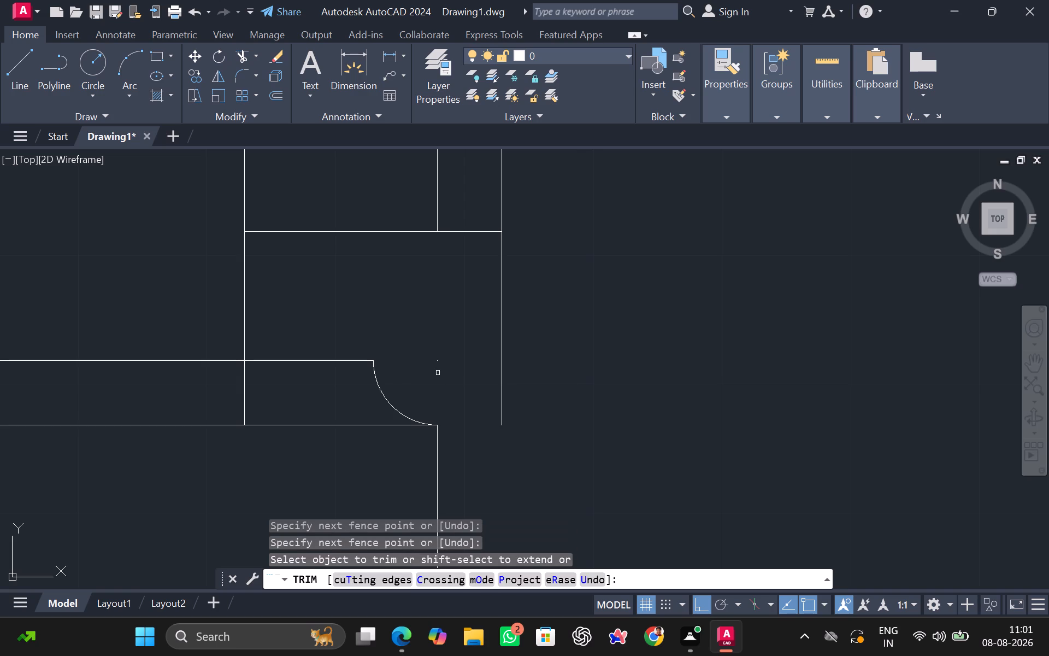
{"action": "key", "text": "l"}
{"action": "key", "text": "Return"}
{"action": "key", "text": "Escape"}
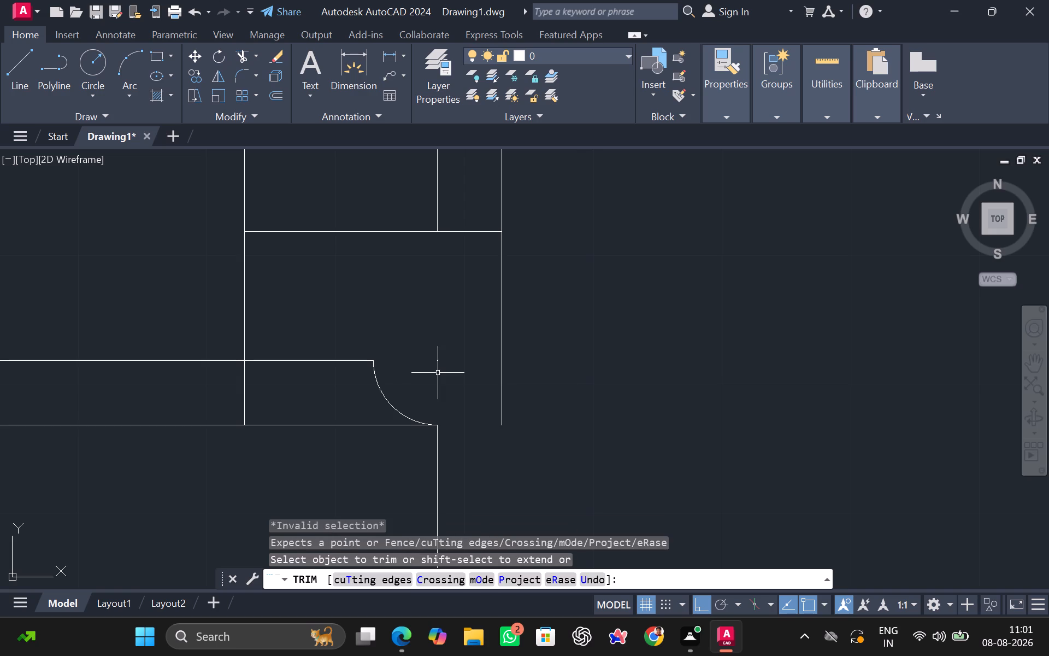
Draw a horizontal line from the base's upper-right corner to the right lug's lower outer corner.
{"action": "key", "text": "l"}
{"action": "key", "text": "Return"}
{"action": "left_click_drag", "start_coordinate": [438, 426], "coordinate": [445, 427]}
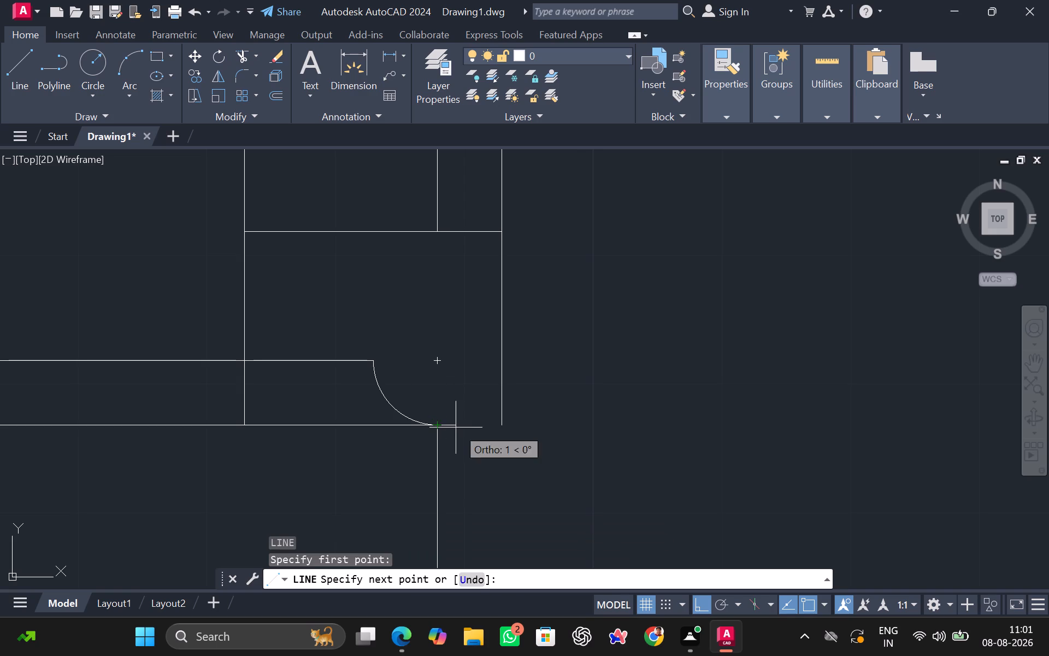
{"action": "left_click", "coordinate": [501, 425]}
{"action": "scroll", "coordinate": [456, 447], "scroll_direction": "down", "scroll_amount": 2}
{"action": "key", "text": "space"}
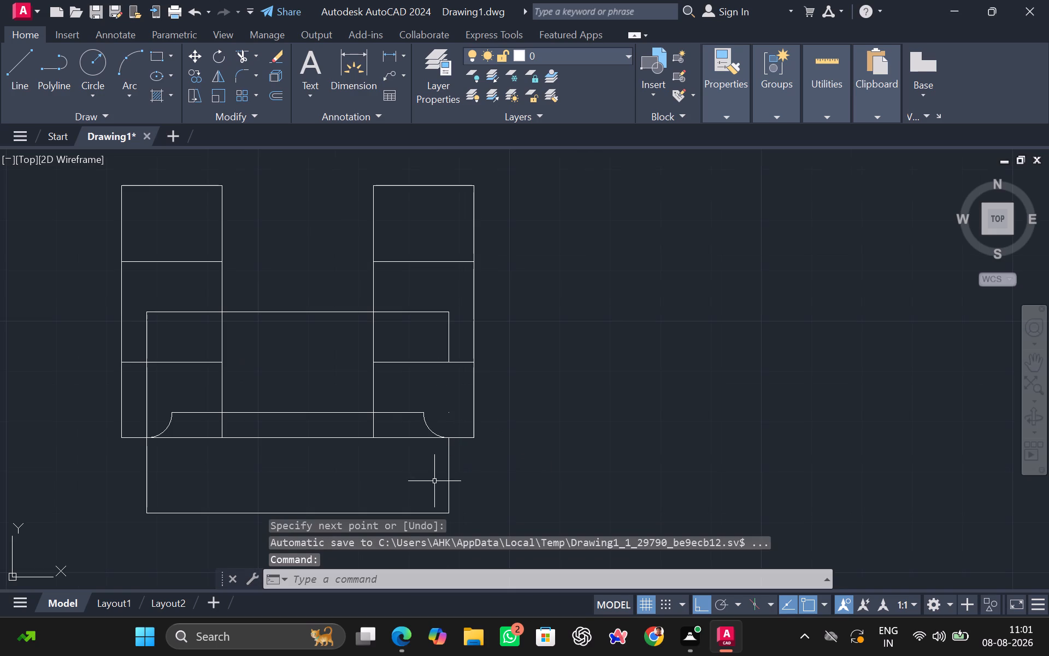
Erase the tiny leftover line fragment beside the right fillet arc in the third view.
{"action": "scroll", "coordinate": [453, 416], "scroll_direction": "up", "scroll_amount": 1}
{"action": "left_click_drag", "start_coordinate": [455, 403], "coordinate": [446, 412]}
{"action": "left_click", "coordinate": [443, 417]}
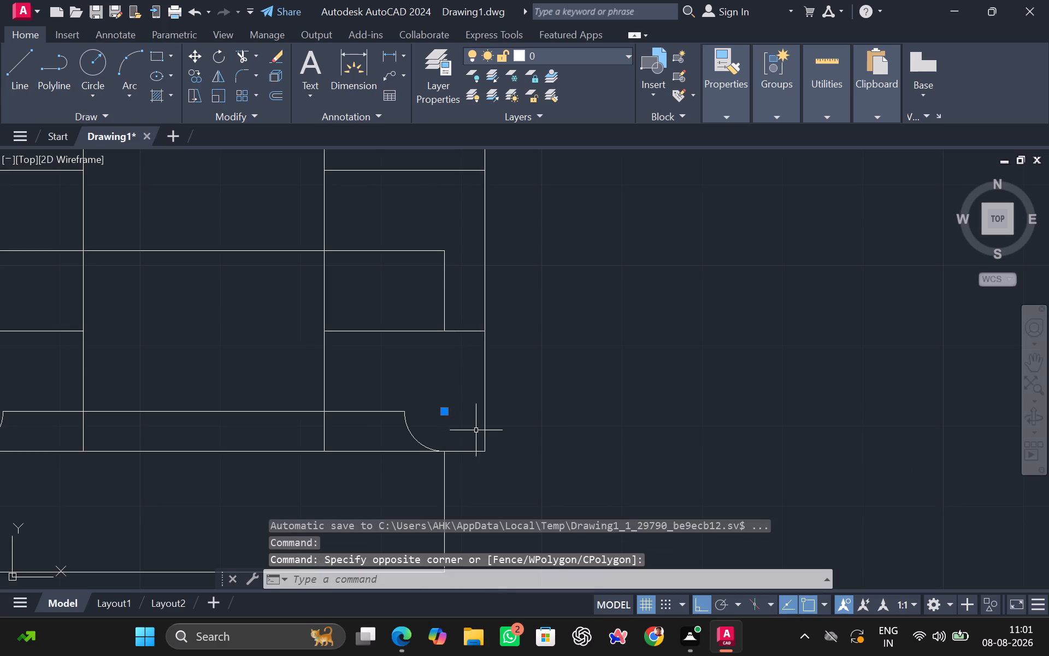
{"action": "key", "text": "Delete"}
Draw a vertical line from the boss side's lower end on the right lug's lower bore line down to the base's upper-right corner.
{"action": "scroll", "coordinate": [431, 424], "scroll_direction": "down", "scroll_amount": 2}
{"action": "middle_click_drag", "start_coordinate": [392, 453], "coordinate": [474, 453]}
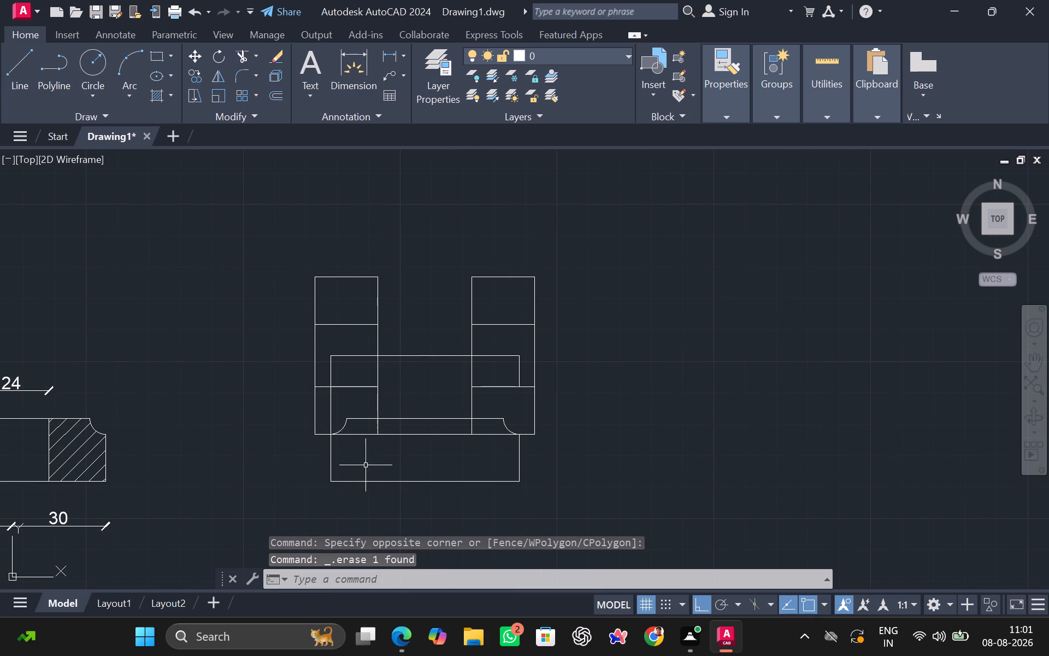
{"action": "scroll", "coordinate": [404, 477], "scroll_direction": "down", "scroll_amount": 1}
{"action": "middle_click_drag", "start_coordinate": [422, 478], "coordinate": [362, 489]}
{"action": "scroll", "coordinate": [416, 469], "scroll_direction": "up", "scroll_amount": 3}
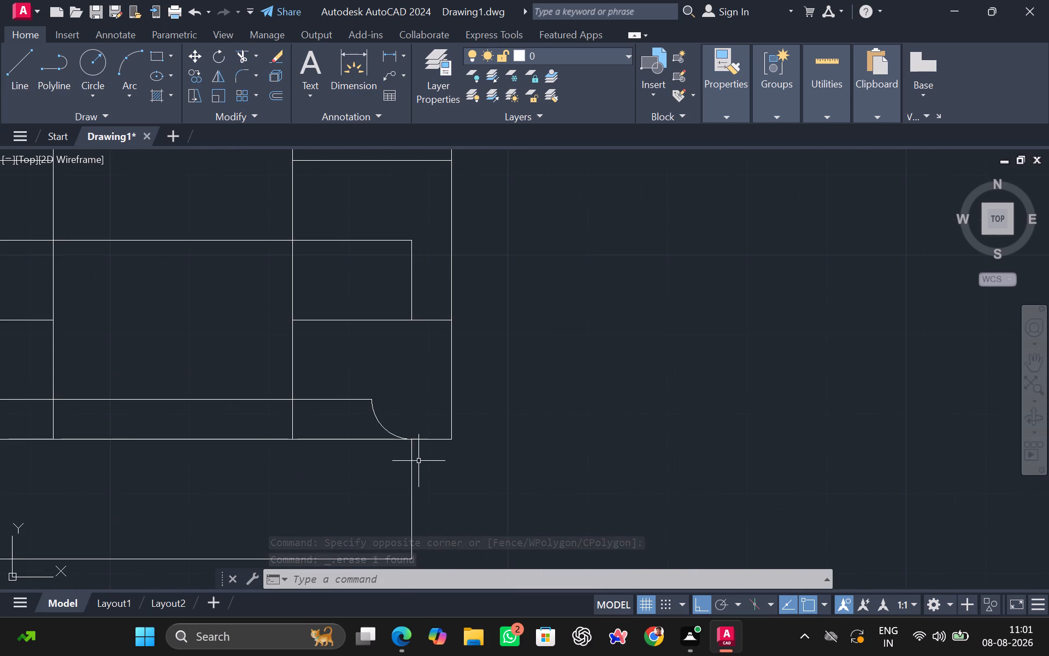
{"action": "key", "text": "l"}
{"action": "key", "text": "Return"}
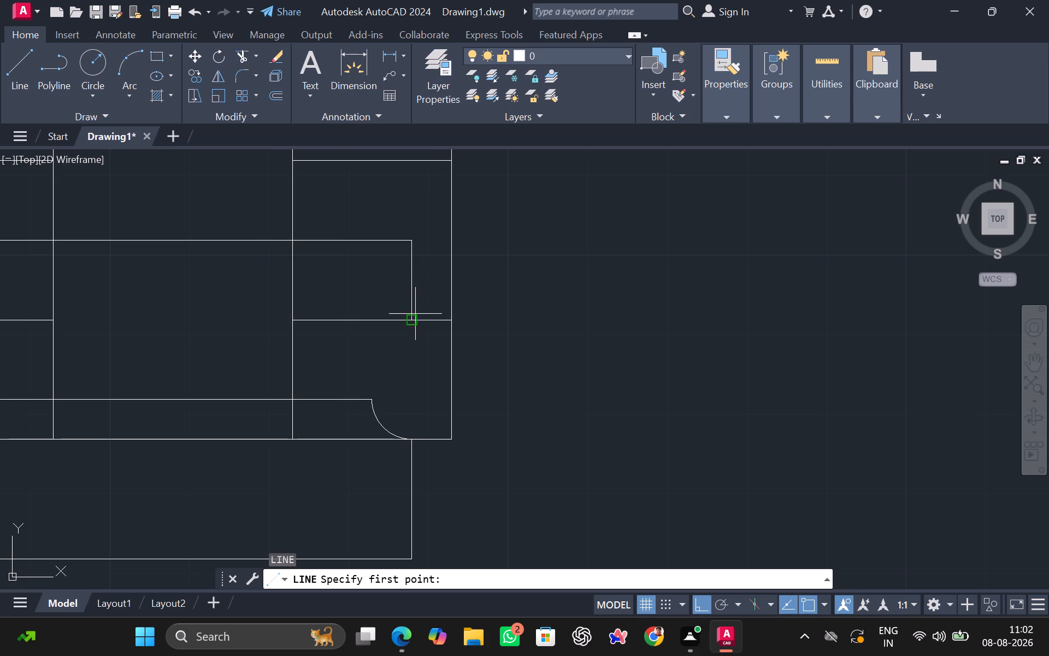
{"action": "left_click", "coordinate": [415, 321]}
{"action": "left_click", "coordinate": [416, 442]}
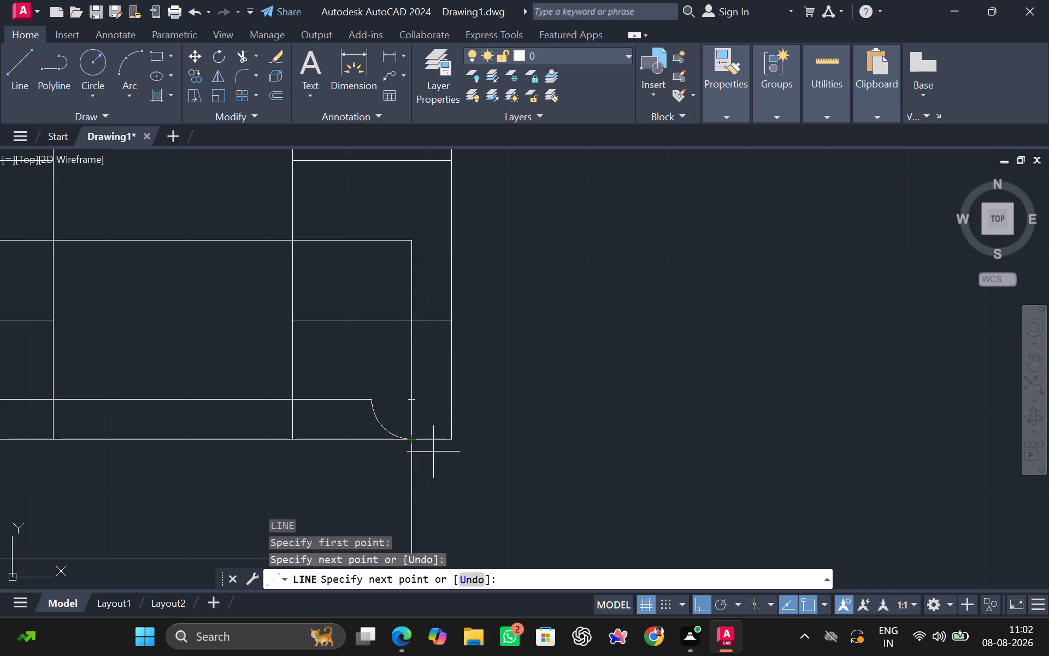
{"action": "scroll", "coordinate": [476, 468], "scroll_direction": "down", "scroll_amount": 2}
{"action": "key", "text": "space"}
Add a linear dimension for the third view's base width, placed below the base.
{"action": "scroll", "coordinate": [480, 493], "scroll_direction": "up", "scroll_amount": 1}
{"action": "middle_click_drag", "start_coordinate": [358, 488], "coordinate": [519, 452]}
{"action": "scroll", "coordinate": [499, 440], "scroll_direction": "down", "scroll_amount": 1}
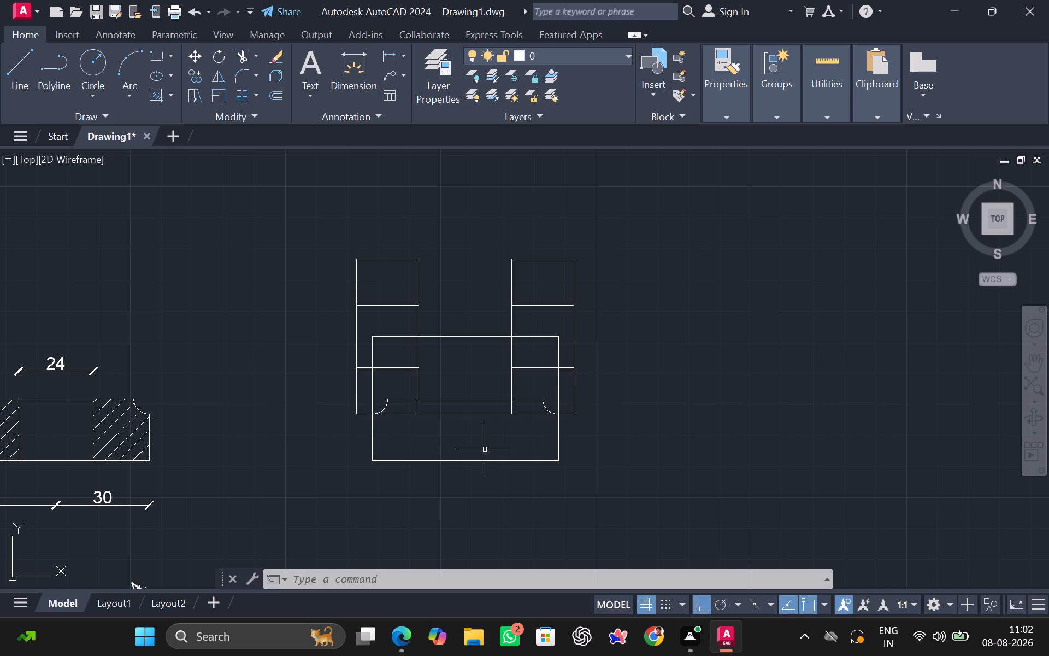
{"action": "scroll", "coordinate": [459, 449], "scroll_direction": "right", "scroll_amount": 1}
{"action": "left_click", "coordinate": [390, 57]}
{"action": "scroll", "coordinate": [390, 57], "scroll_direction": "right", "scroll_amount": 1}
{"action": "scroll", "coordinate": [382, 454], "scroll_direction": "right", "scroll_amount": 1}
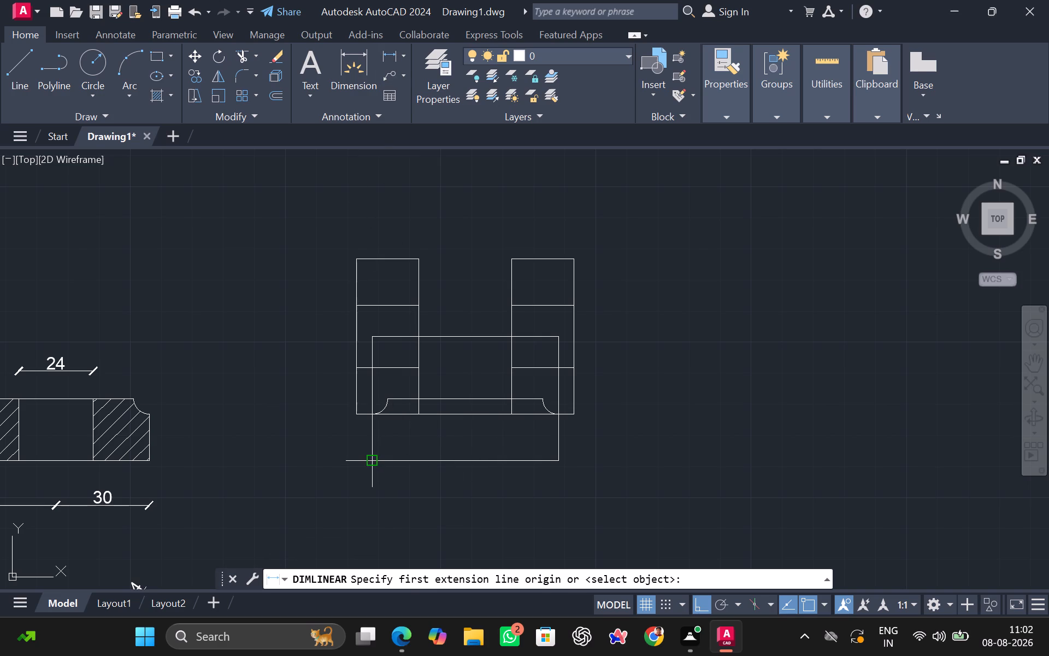
{"action": "left_click", "coordinate": [375, 459]}
{"action": "double_click", "coordinate": [561, 458]}
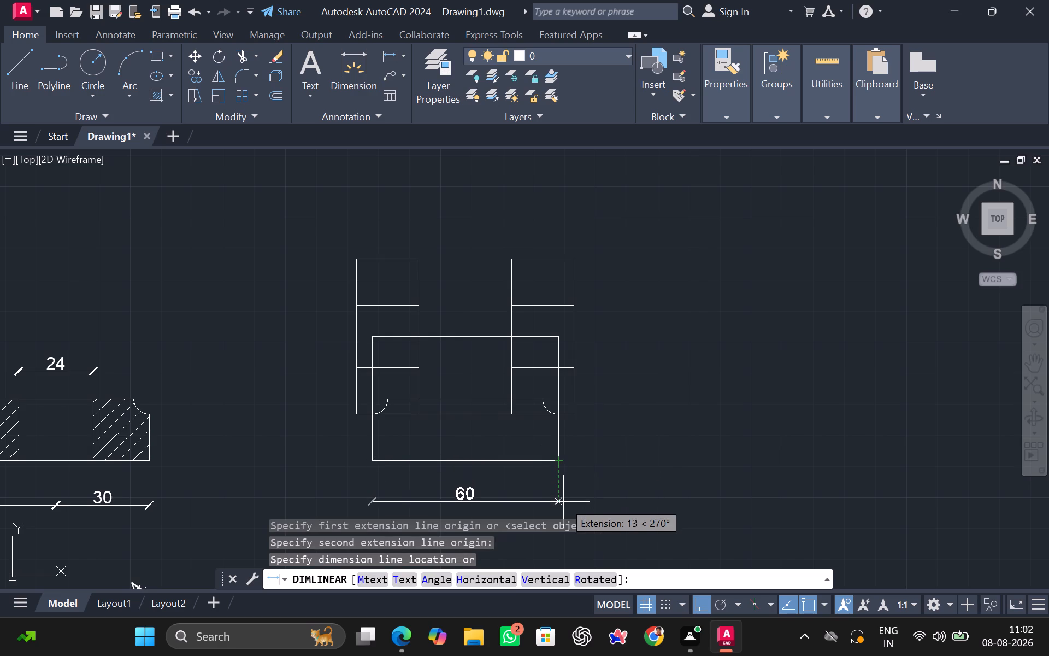
{"action": "left_click_drag", "start_coordinate": [560, 502], "coordinate": [524, 502]}
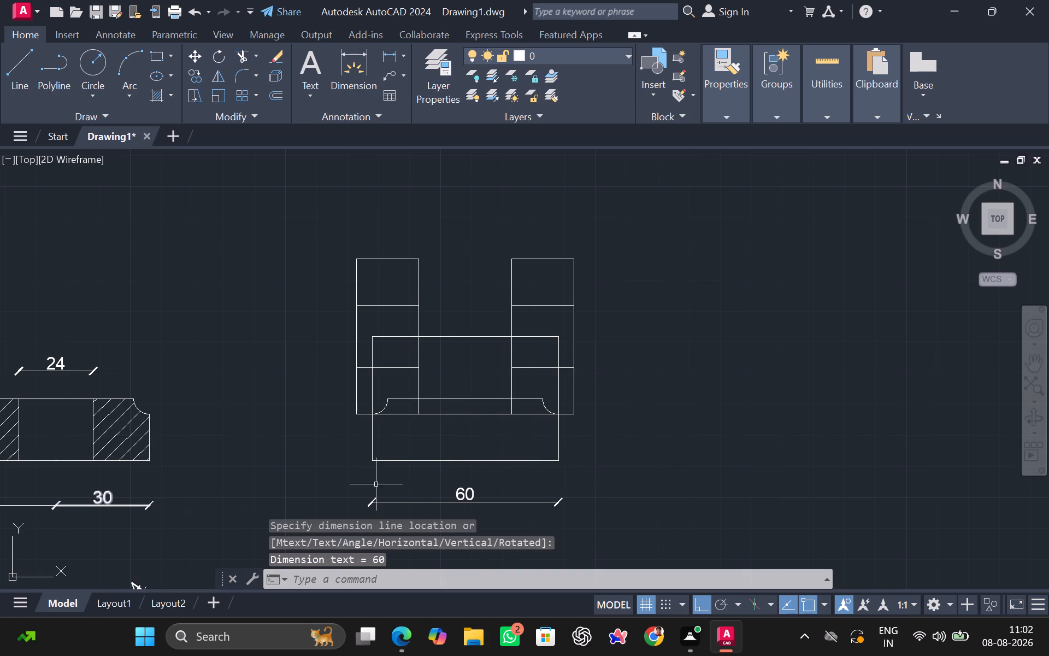
Examine the sectioned front view, the plan view and the third view, comparing their matching edges and dimensions.
{"action": "scroll", "coordinate": [584, 468], "scroll_direction": "down", "scroll_amount": 1}
{"action": "middle_click_drag", "start_coordinate": [615, 503], "coordinate": [580, 421]}
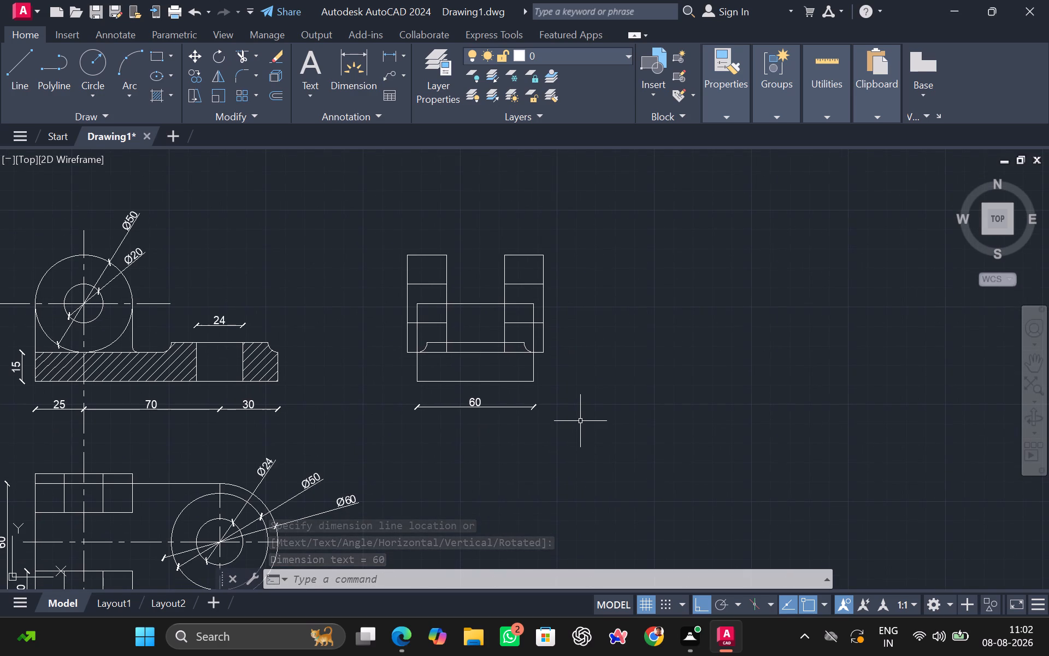
{"action": "left_click", "coordinate": [580, 421]}
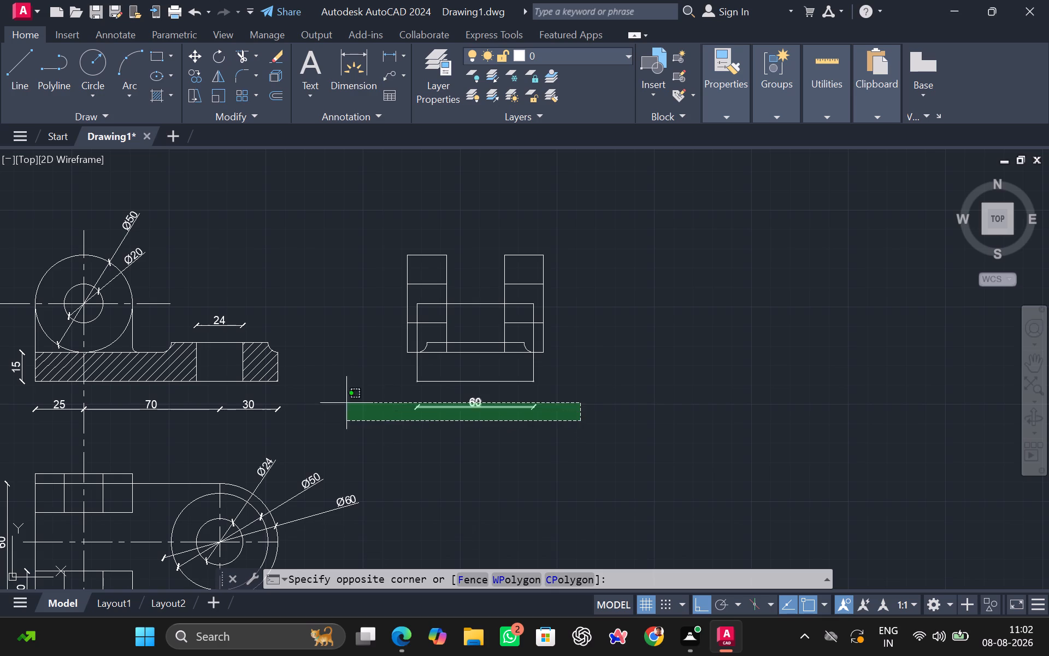
{"action": "key", "text": "Escape"}
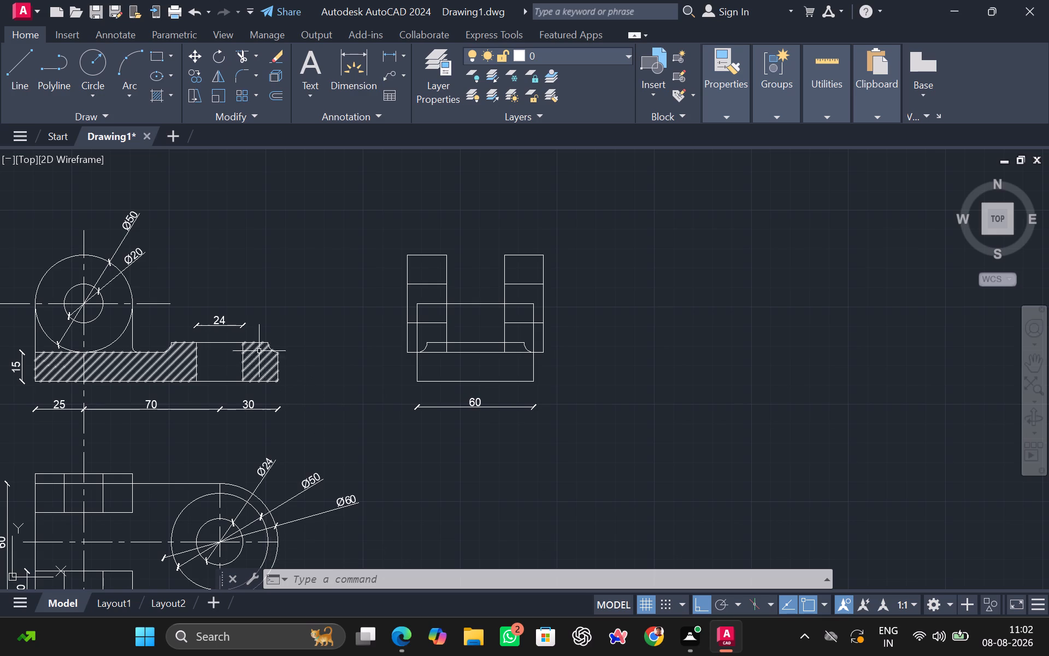
{"action": "scroll", "coordinate": [260, 348], "scroll_direction": "up", "scroll_amount": 3}
{"action": "scroll", "coordinate": [275, 406], "scroll_direction": "down", "scroll_amount": 1}
{"action": "middle_click_drag", "start_coordinate": [266, 409], "coordinate": [296, 402]}
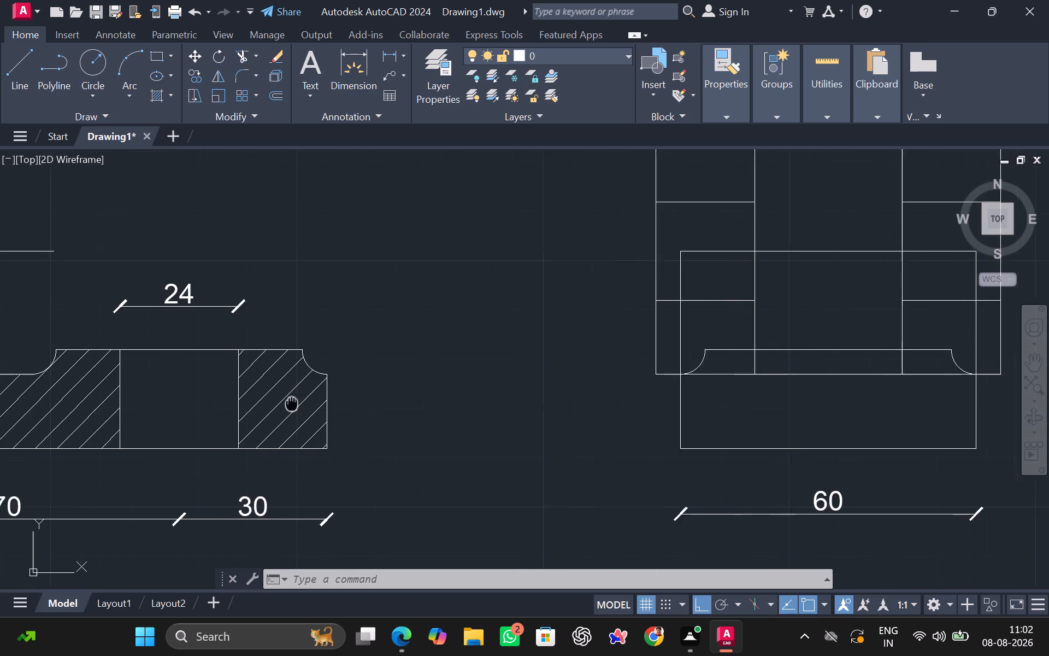
{"action": "middle_click_drag", "start_coordinate": [296, 402], "coordinate": [434, 388]}
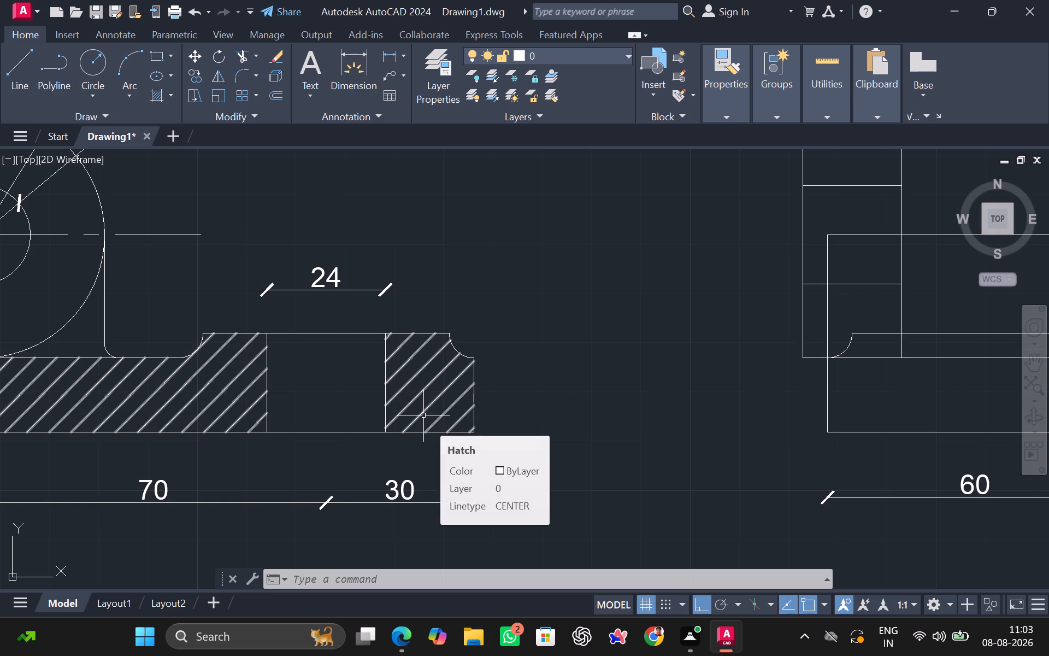
{"action": "scroll", "coordinate": [519, 411], "scroll_direction": "down", "scroll_amount": 2}
{"action": "middle_click_drag", "start_coordinate": [537, 471], "coordinate": [546, 308]}
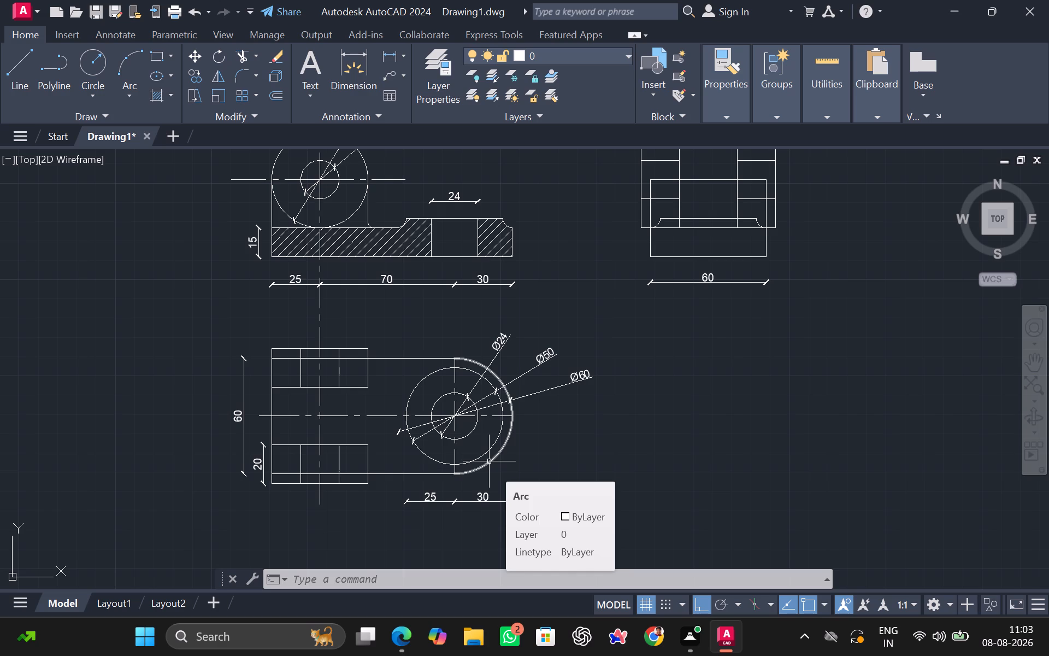
{"action": "scroll", "coordinate": [508, 291], "scroll_direction": "down", "scroll_amount": 2}
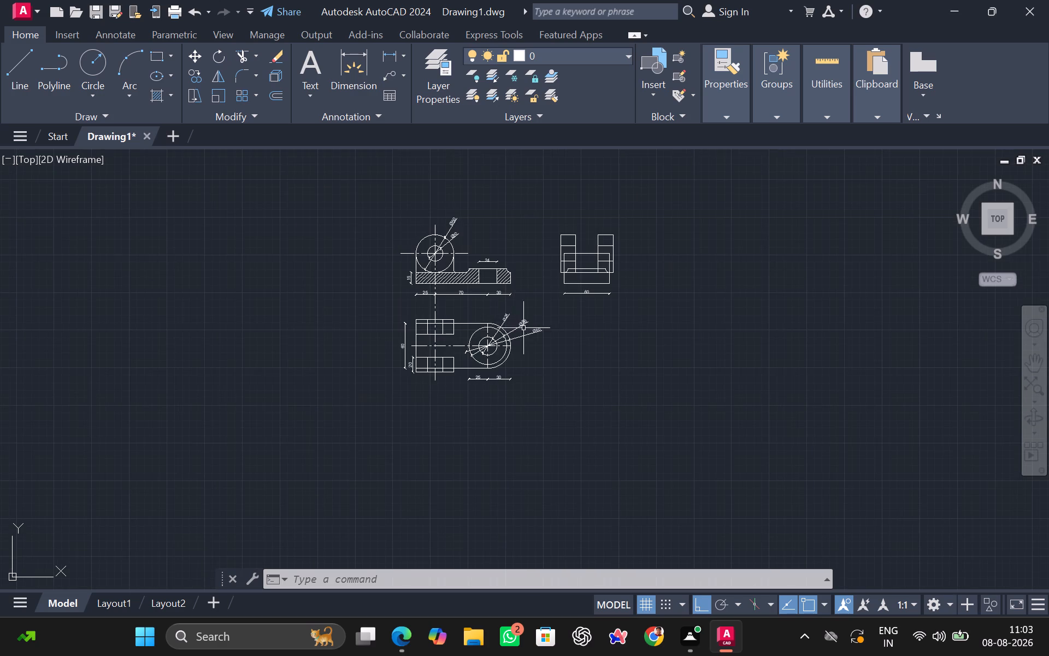
{"action": "middle_click_drag", "start_coordinate": [532, 327], "coordinate": [514, 406]}
{"action": "scroll", "coordinate": [558, 398], "scroll_direction": "up", "scroll_amount": 2}
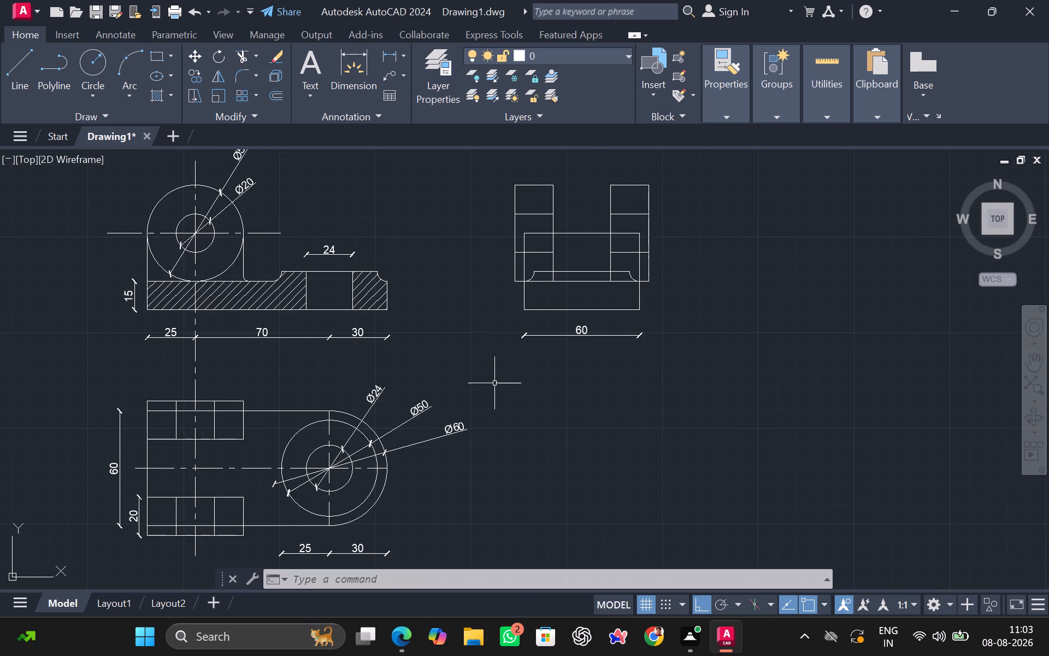
{"action": "scroll", "coordinate": [481, 380], "scroll_direction": "down", "scroll_amount": 1}
{"action": "middle_click_drag", "start_coordinate": [497, 383], "coordinate": [438, 436]}
{"action": "scroll", "coordinate": [498, 383], "scroll_direction": "up", "scroll_amount": 3}
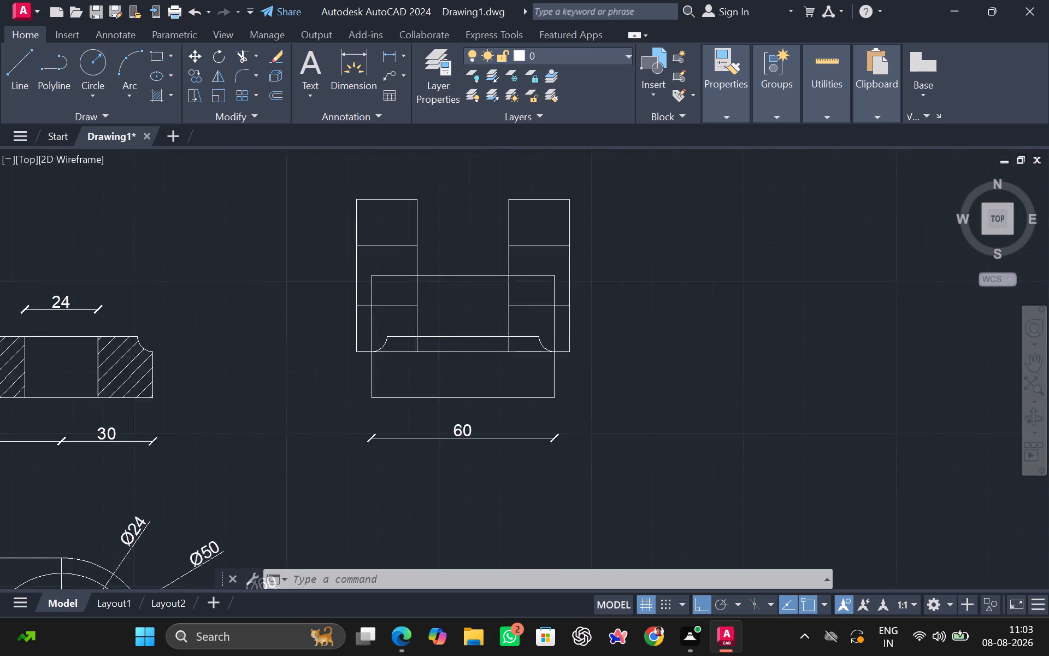
{"action": "middle_click_drag", "start_coordinate": [472, 376], "coordinate": [475, 448]}
{"action": "scroll", "coordinate": [475, 448], "scroll_direction": "down", "scroll_amount": 1}
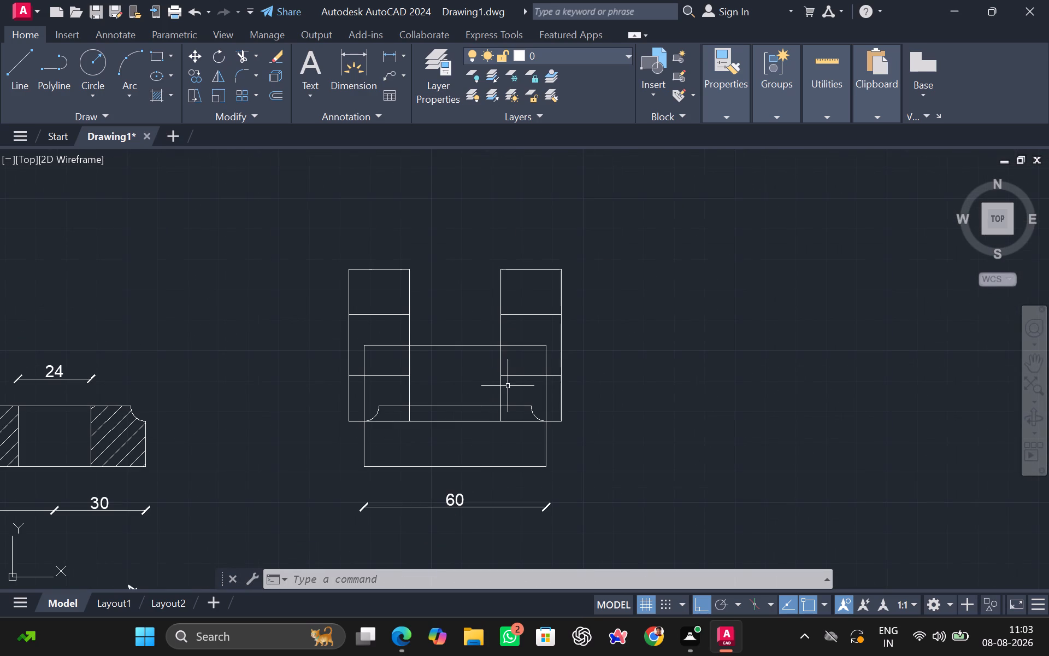
Assign the CENTER linetype to both lugs' bore and bottom lines and the line between the fillet arcs in the third view.
{"action": "left_click", "coordinate": [541, 312]}
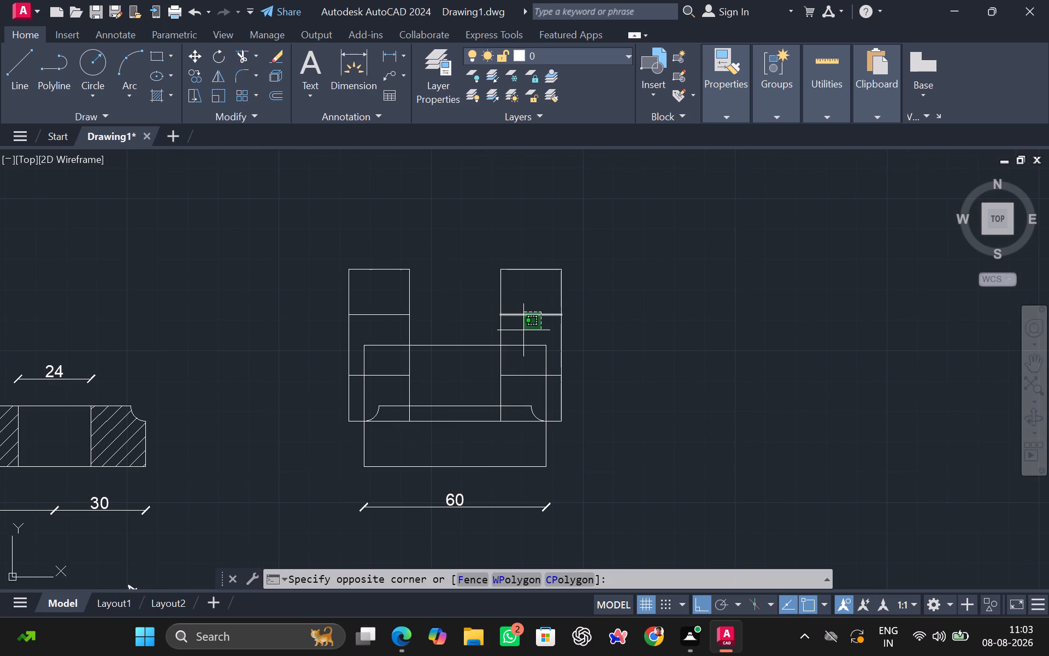
{"action": "left_click", "coordinate": [523, 323]}
{"action": "left_click", "coordinate": [554, 376]}
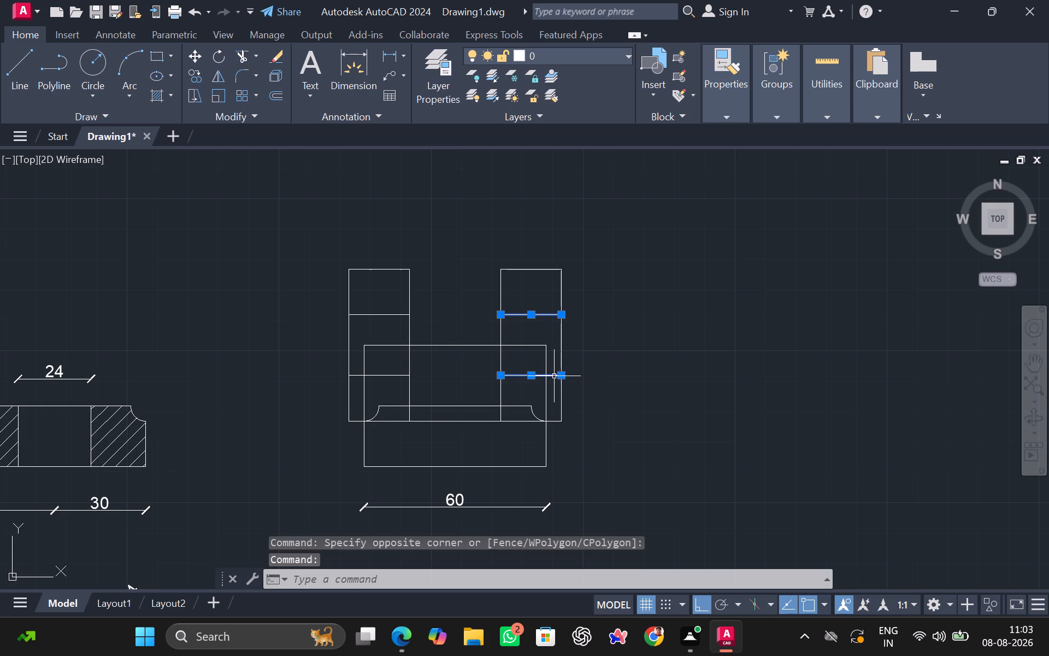
{"action": "left_click", "coordinate": [396, 375]}
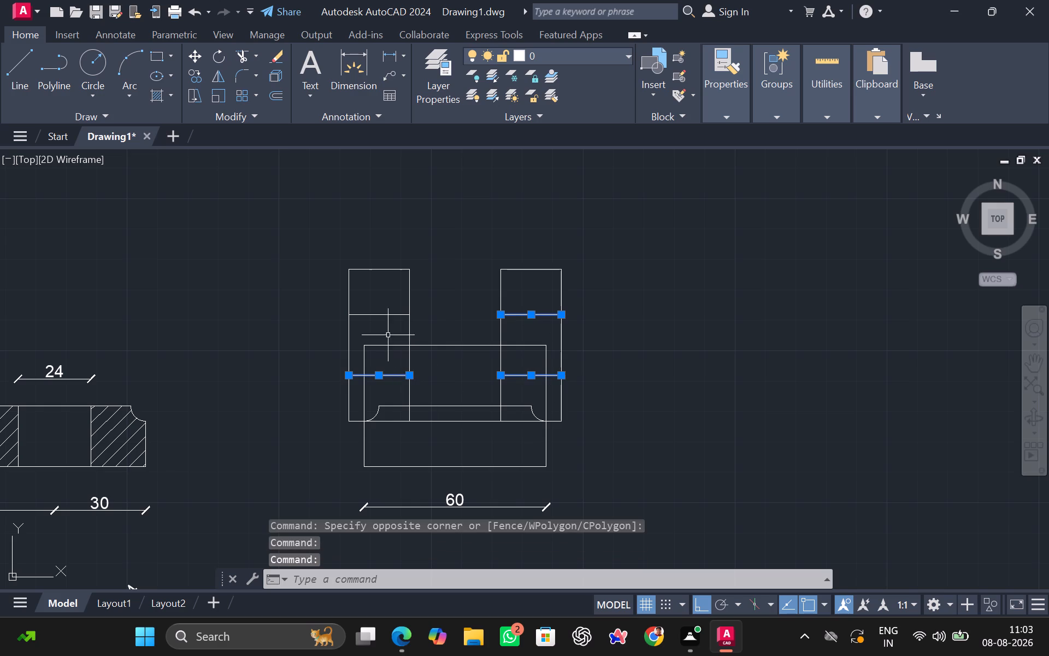
{"action": "left_click", "coordinate": [387, 315]}
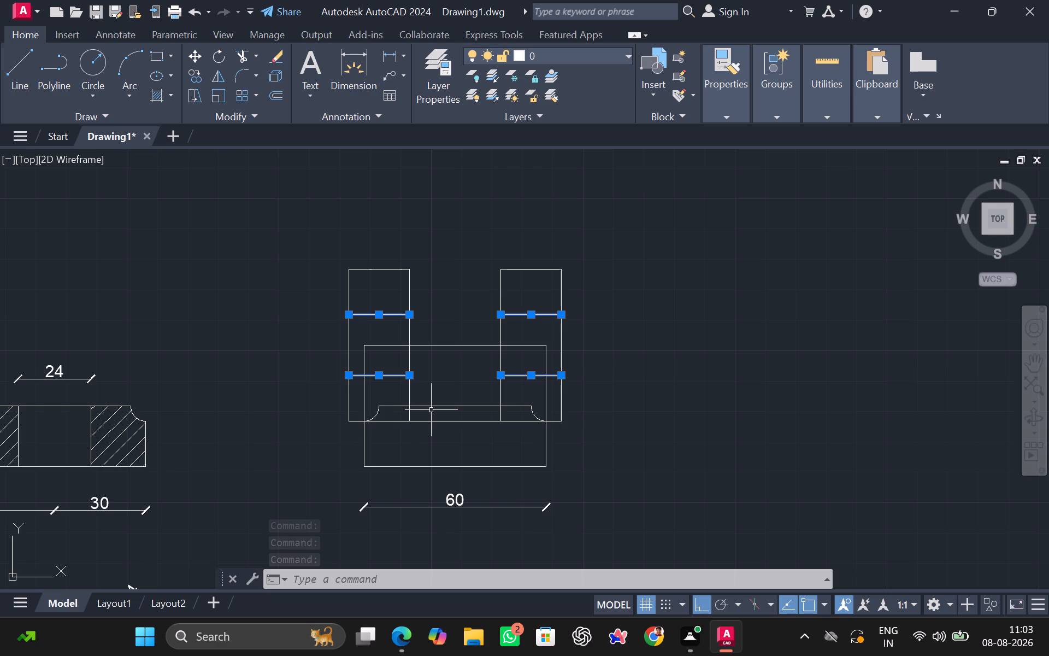
{"action": "left_click", "coordinate": [532, 421]}
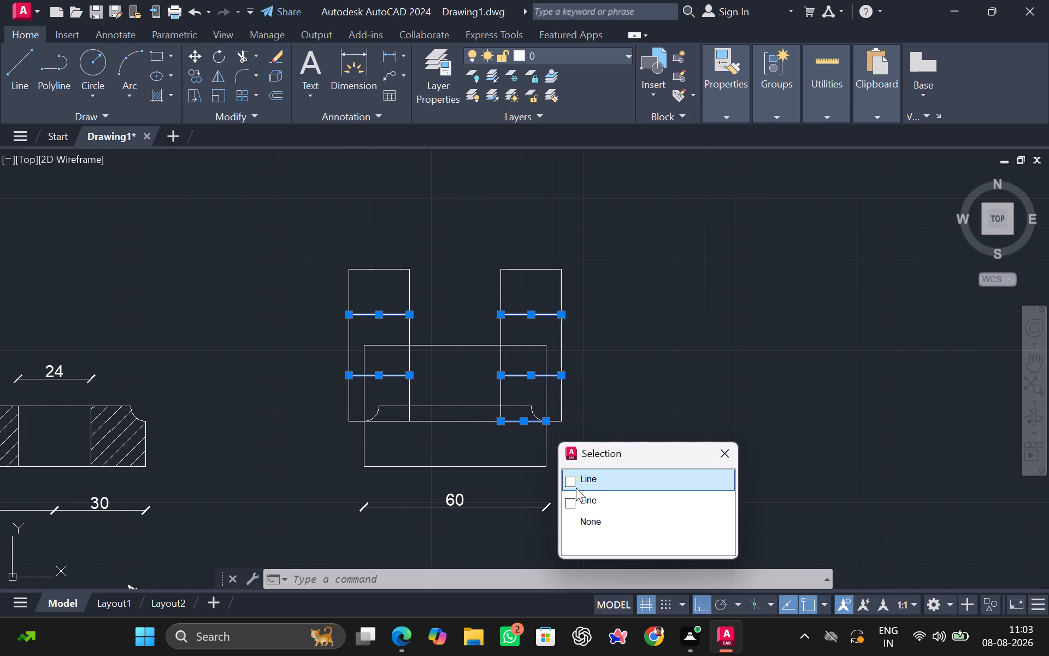
{"action": "left_click", "coordinate": [569, 483]}
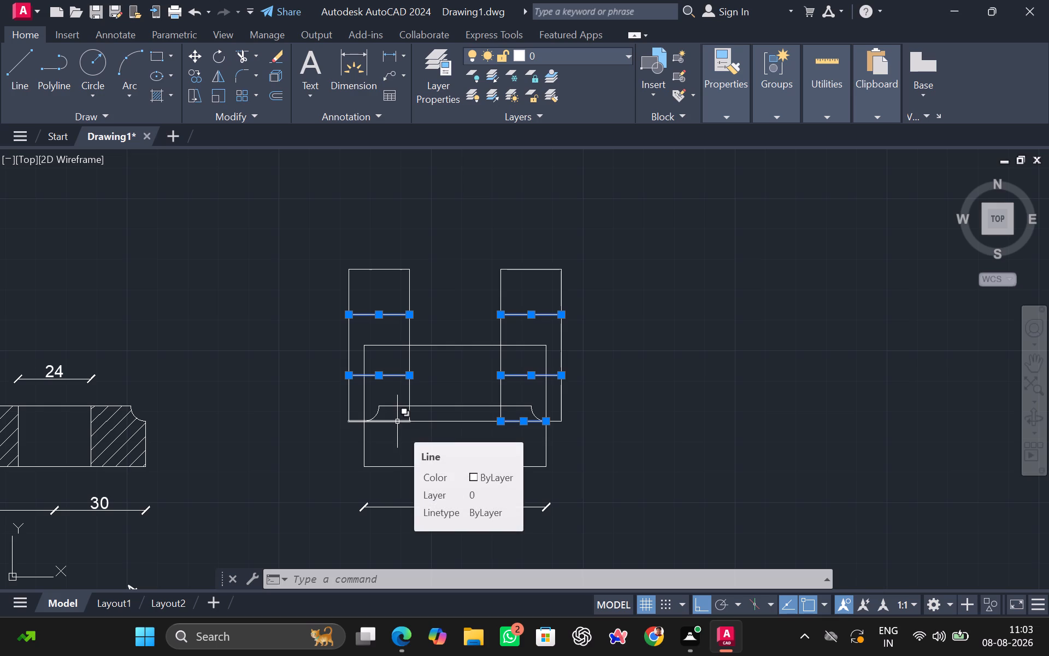
{"action": "left_click", "coordinate": [397, 421]}
{"action": "left_click", "coordinate": [434, 483]}
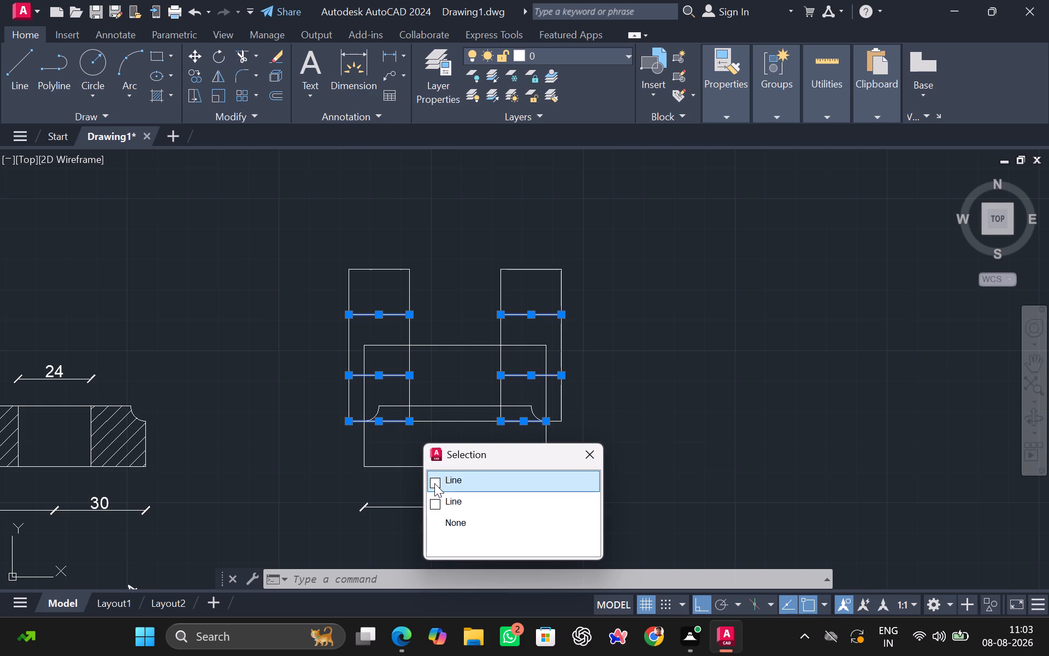
{"action": "left_click", "coordinate": [435, 483]}
{"action": "left_click", "coordinate": [434, 484]}
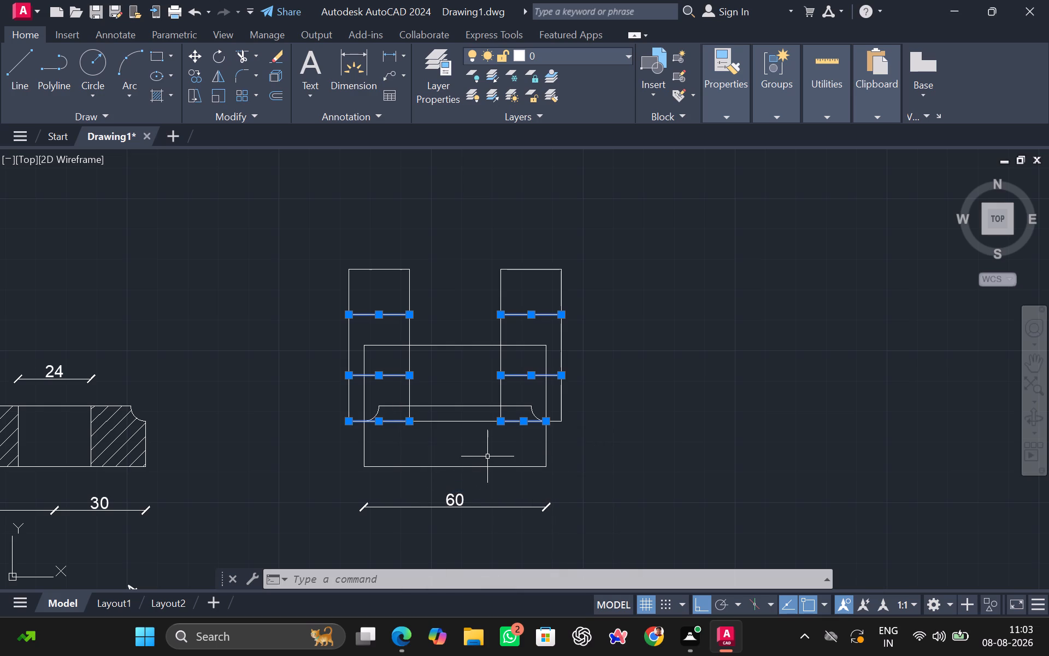
{"action": "left_click", "coordinate": [521, 407]}
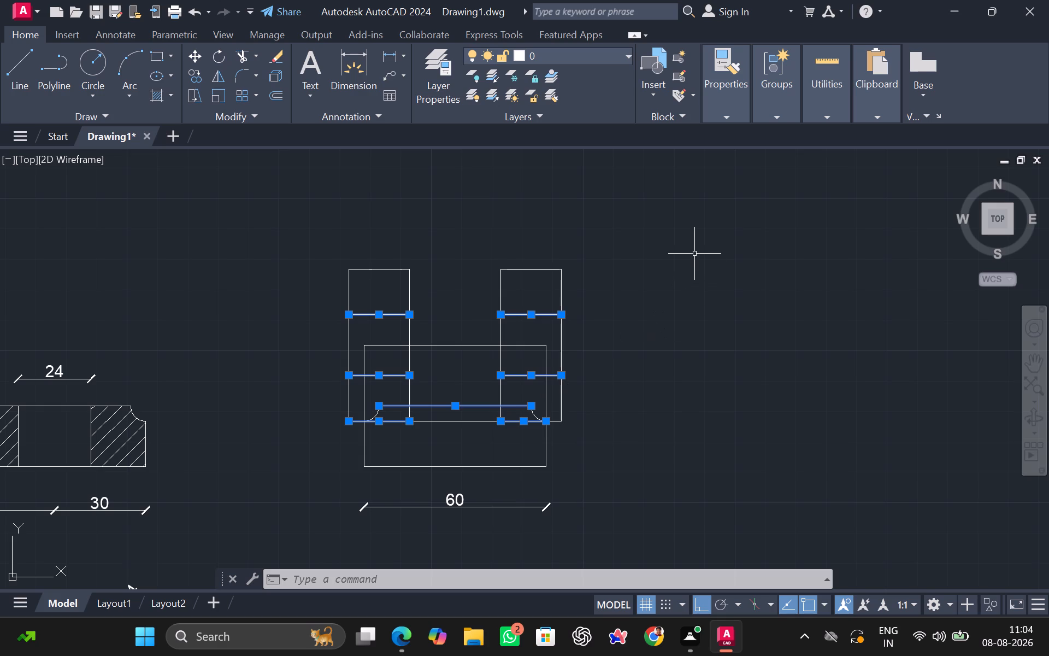
{"action": "scroll", "coordinate": [324, 372], "scroll_direction": "down", "scroll_amount": 1}
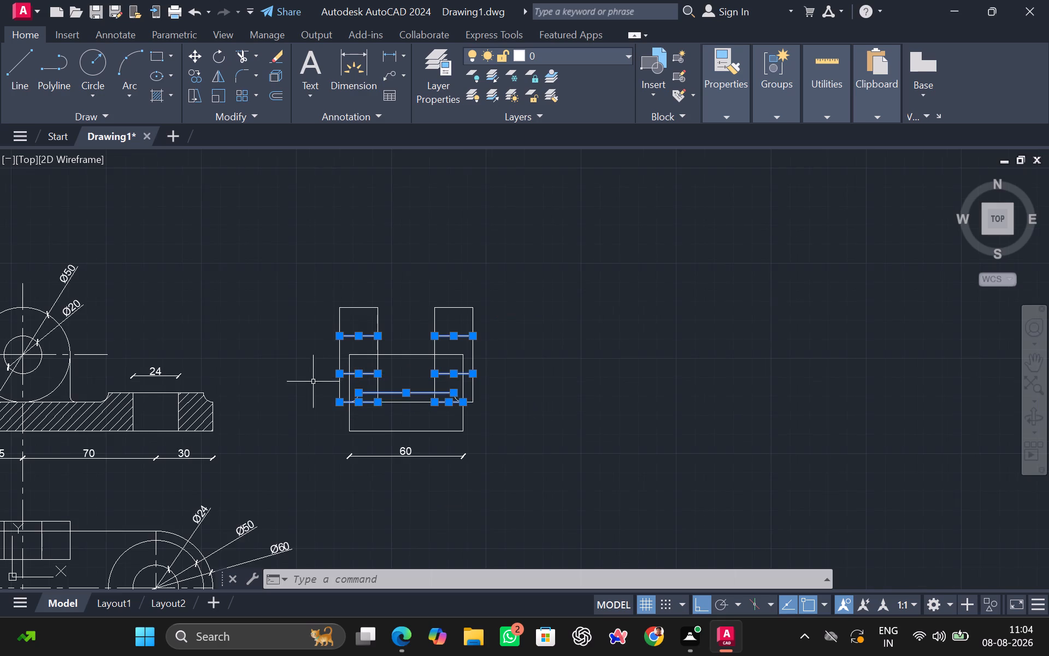
{"action": "scroll", "coordinate": [279, 393], "scroll_direction": "down", "scroll_amount": 2}
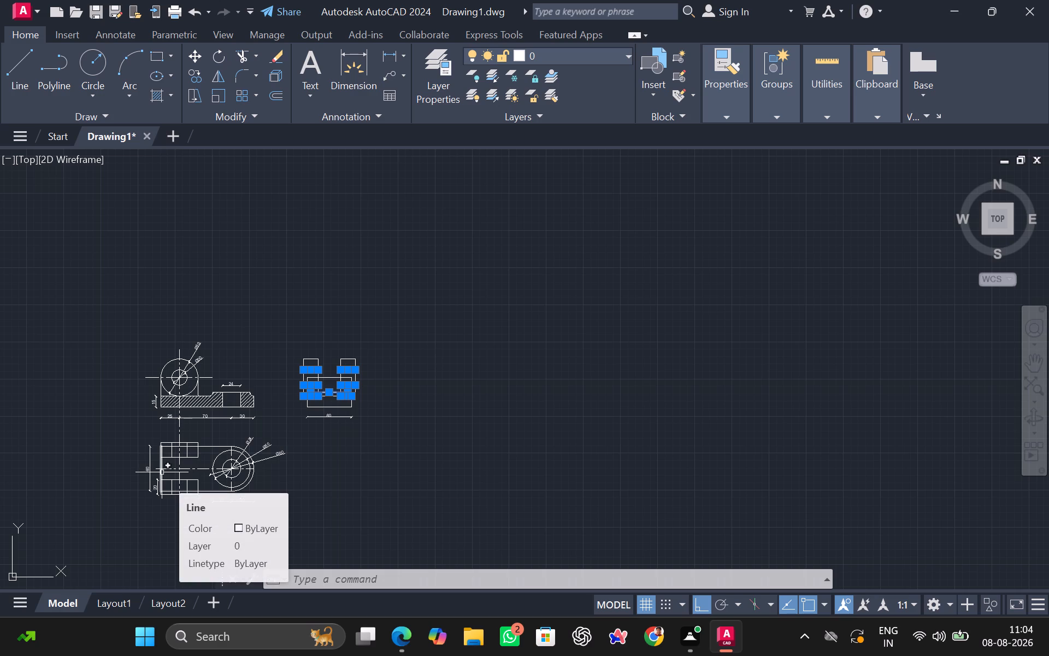
{"action": "scroll", "coordinate": [162, 472], "scroll_direction": "up", "scroll_amount": 2}
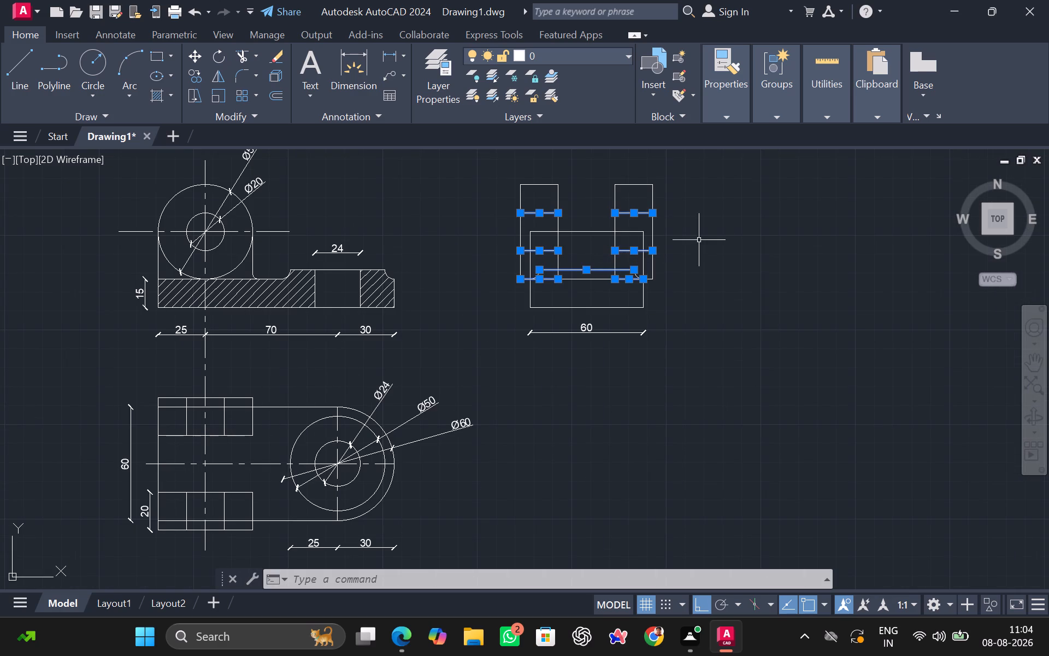
{"action": "left_click", "coordinate": [727, 117]}
{"action": "left_click", "coordinate": [907, 174]}
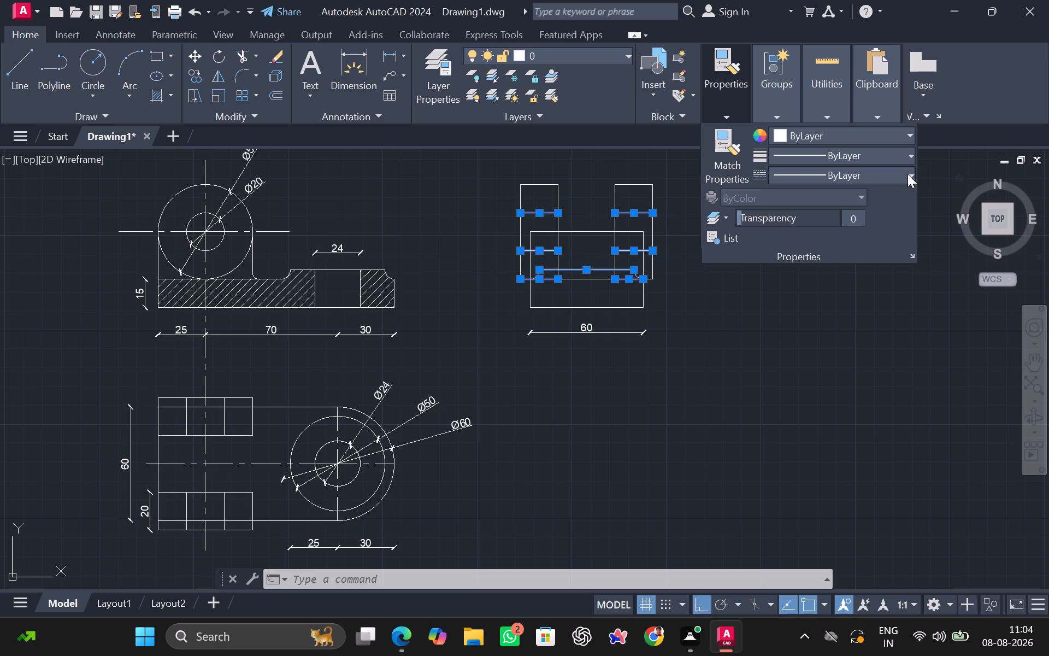
{"action": "left_click", "coordinate": [897, 231]}
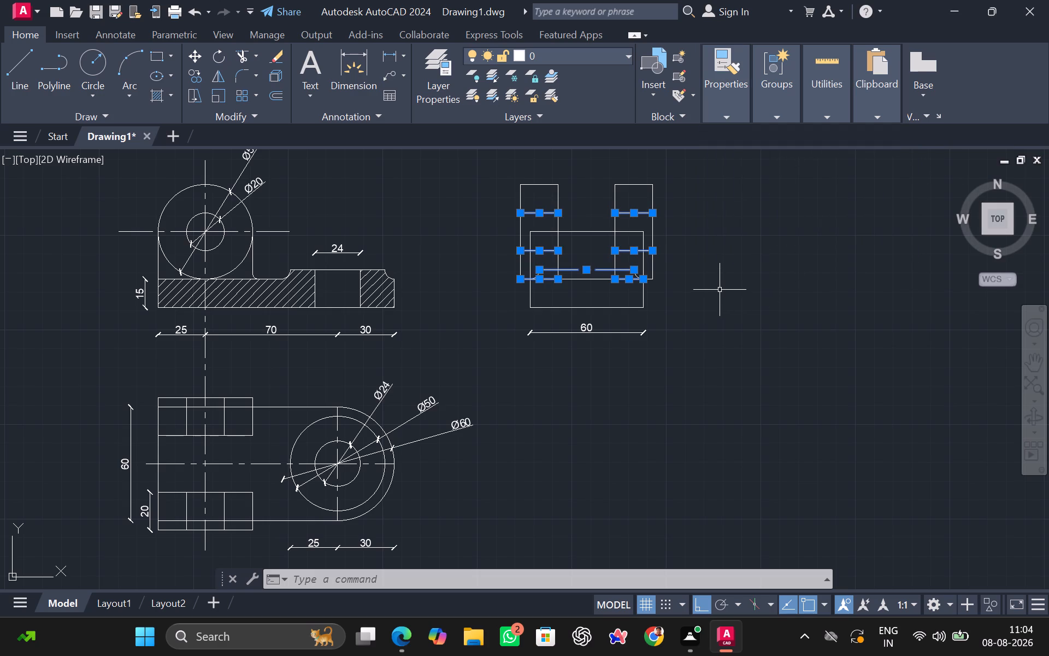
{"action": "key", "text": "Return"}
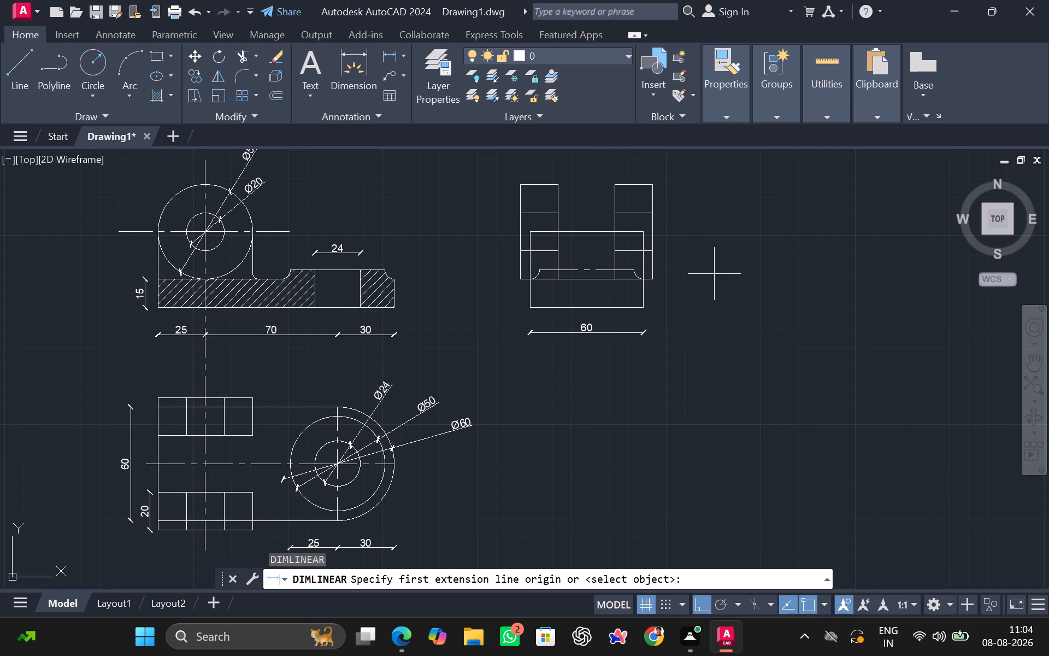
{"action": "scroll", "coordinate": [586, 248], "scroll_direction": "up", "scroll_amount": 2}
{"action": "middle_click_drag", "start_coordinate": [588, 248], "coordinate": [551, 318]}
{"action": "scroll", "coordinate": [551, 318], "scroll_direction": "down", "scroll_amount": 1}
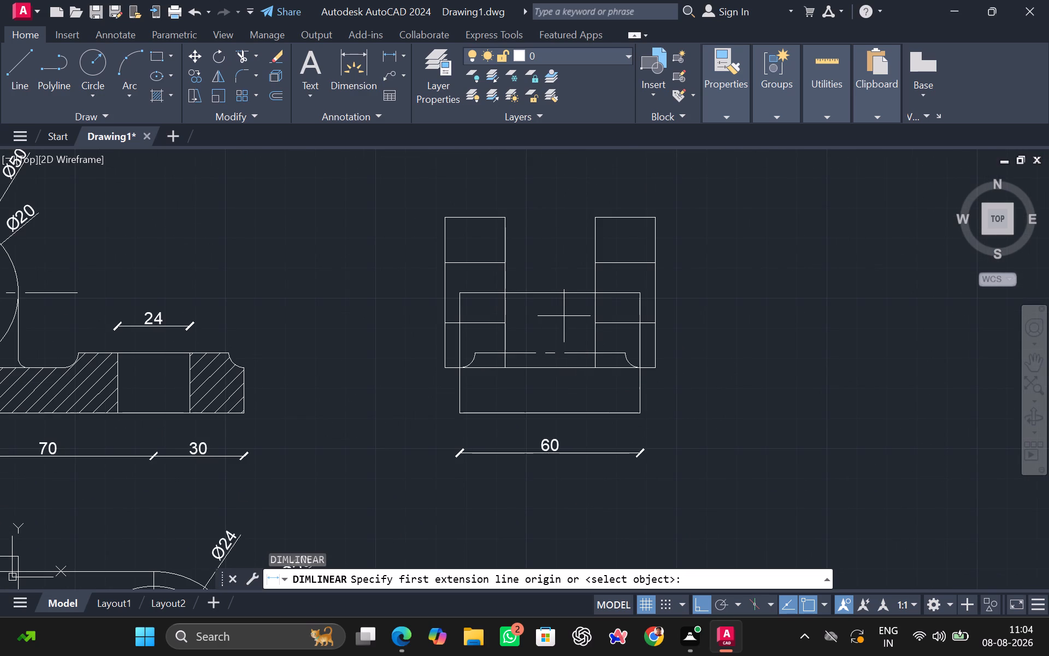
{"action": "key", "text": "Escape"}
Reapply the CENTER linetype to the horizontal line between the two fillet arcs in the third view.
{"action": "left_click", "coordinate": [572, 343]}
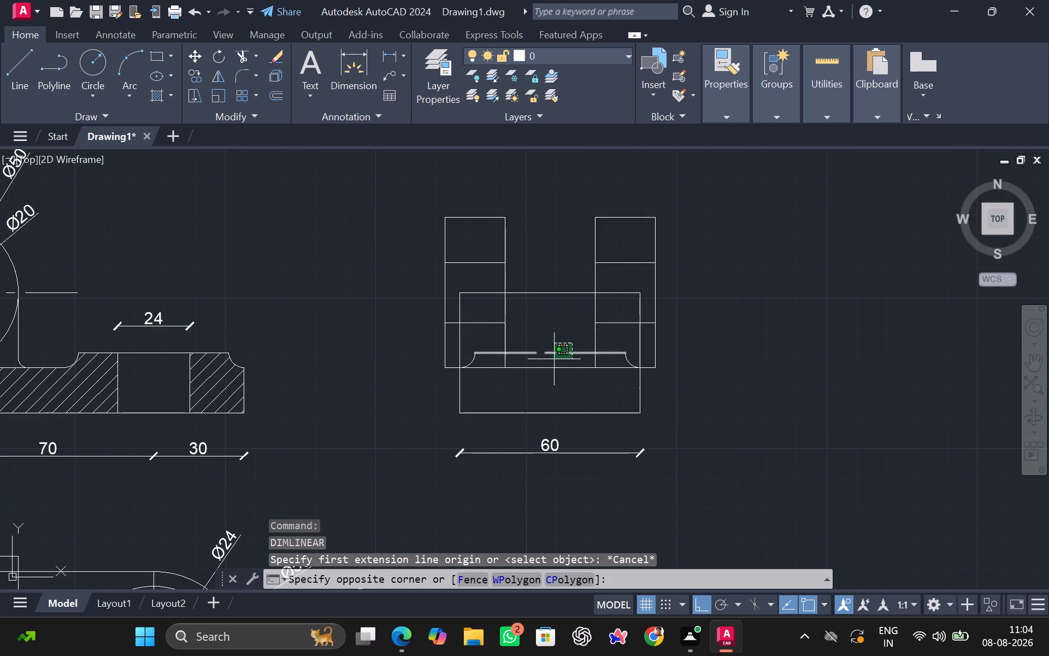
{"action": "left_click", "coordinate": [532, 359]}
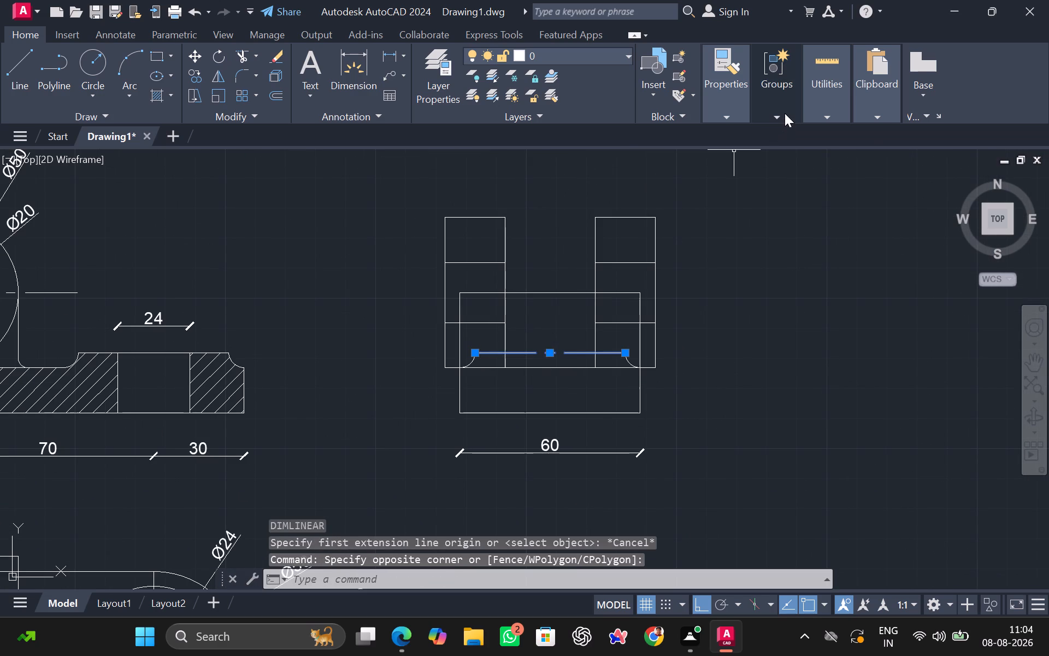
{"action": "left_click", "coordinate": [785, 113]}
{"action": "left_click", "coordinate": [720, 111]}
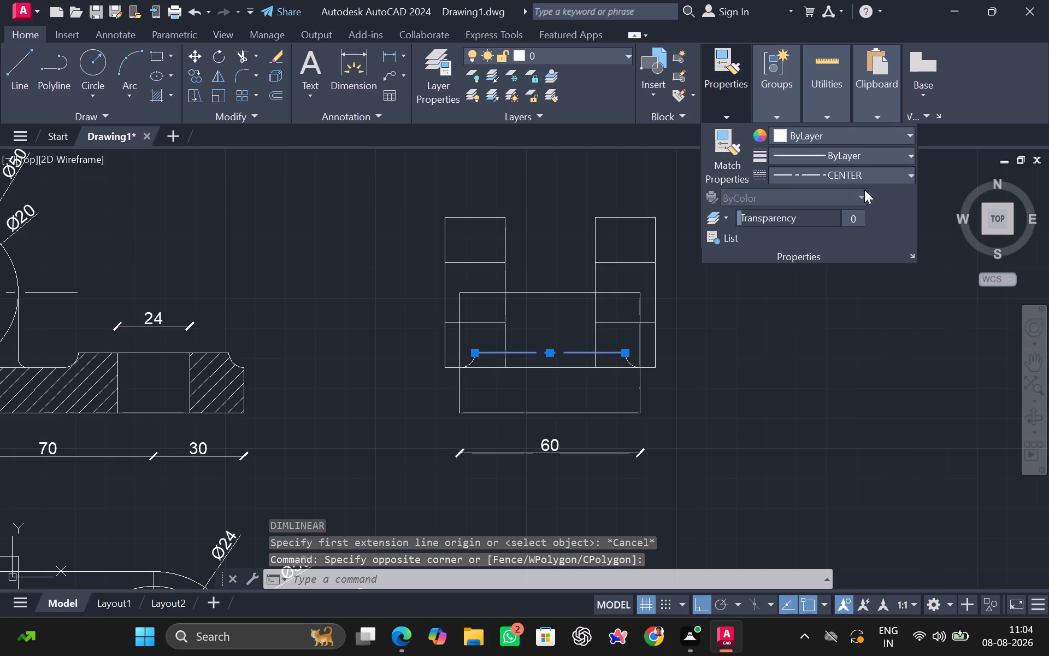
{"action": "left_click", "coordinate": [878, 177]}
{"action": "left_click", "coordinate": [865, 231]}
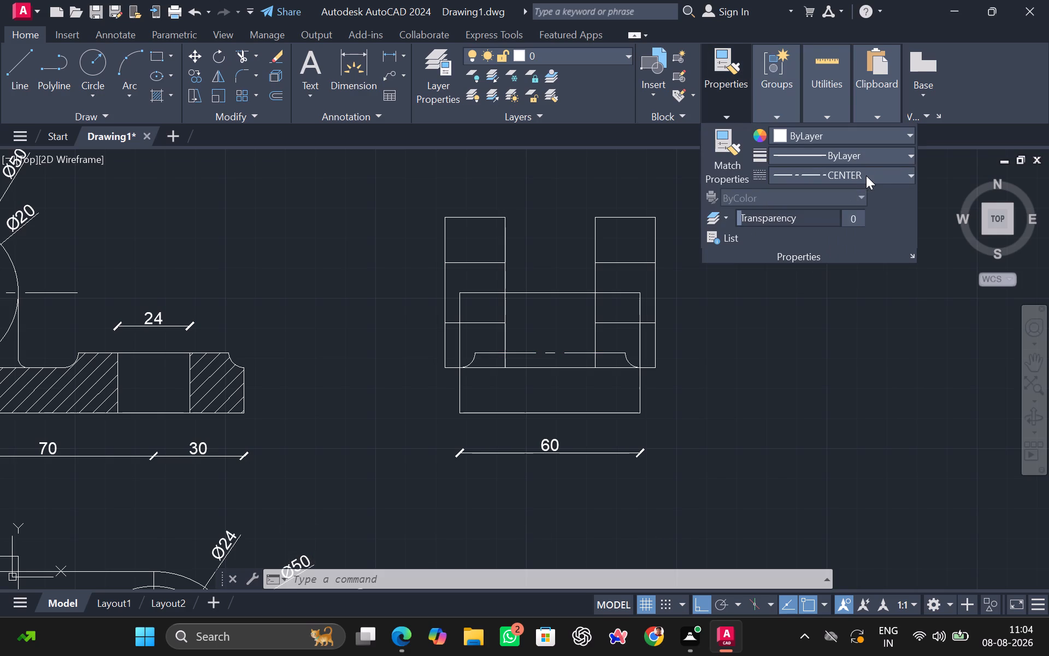
In the Linetype Manager, select the CENTER linetype and set the global scale factor to 0.25.
{"action": "left_click", "coordinate": [891, 172]}
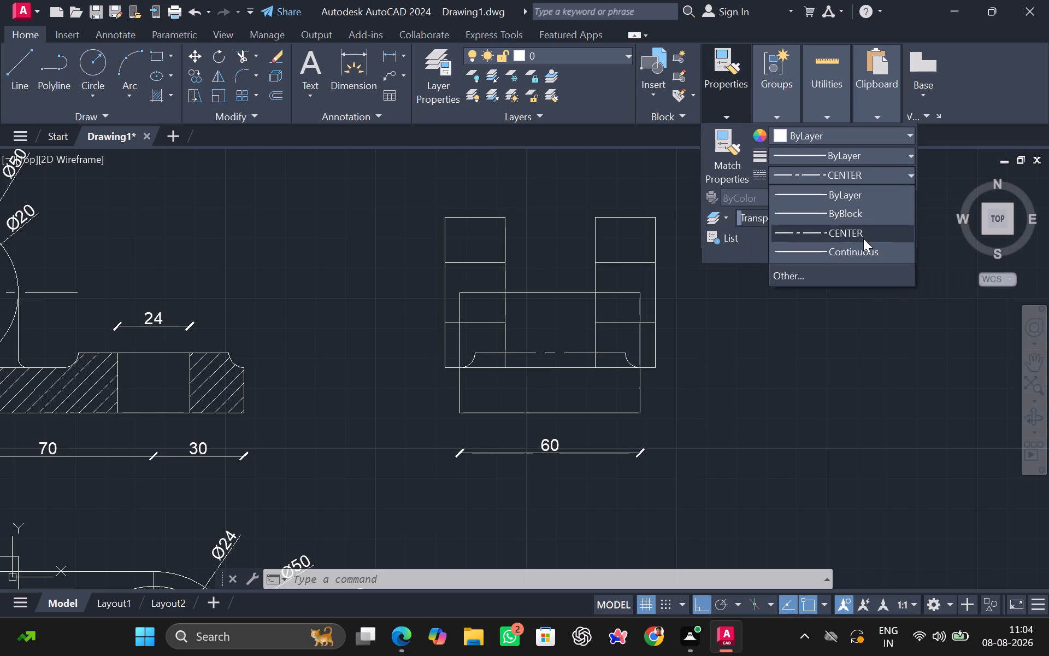
{"action": "left_click", "coordinate": [832, 280]}
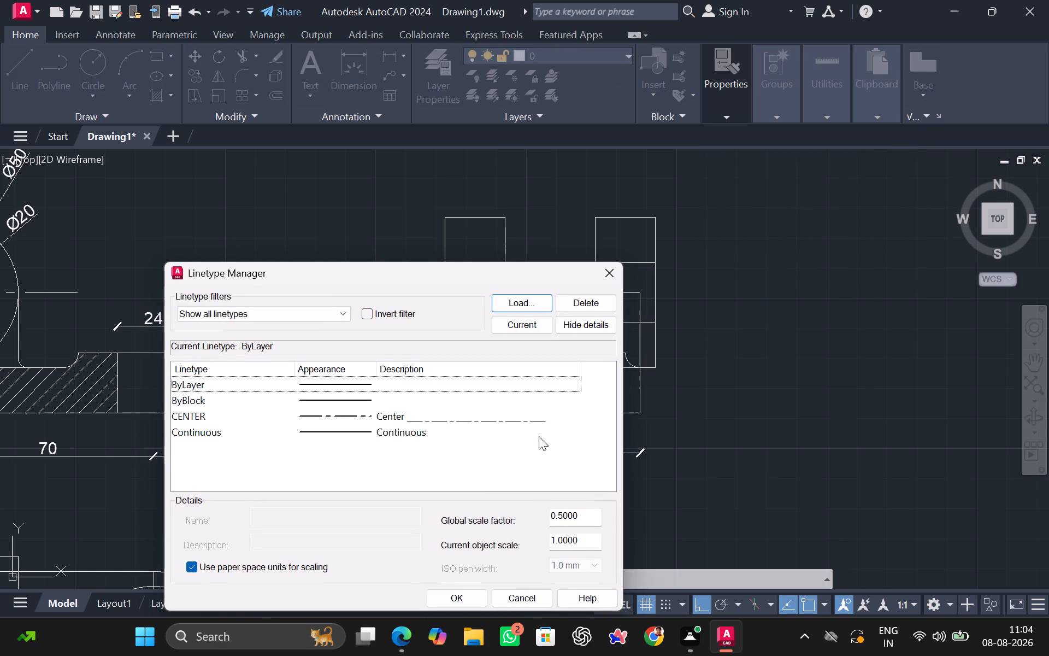
{"action": "left_click", "coordinate": [417, 420]}
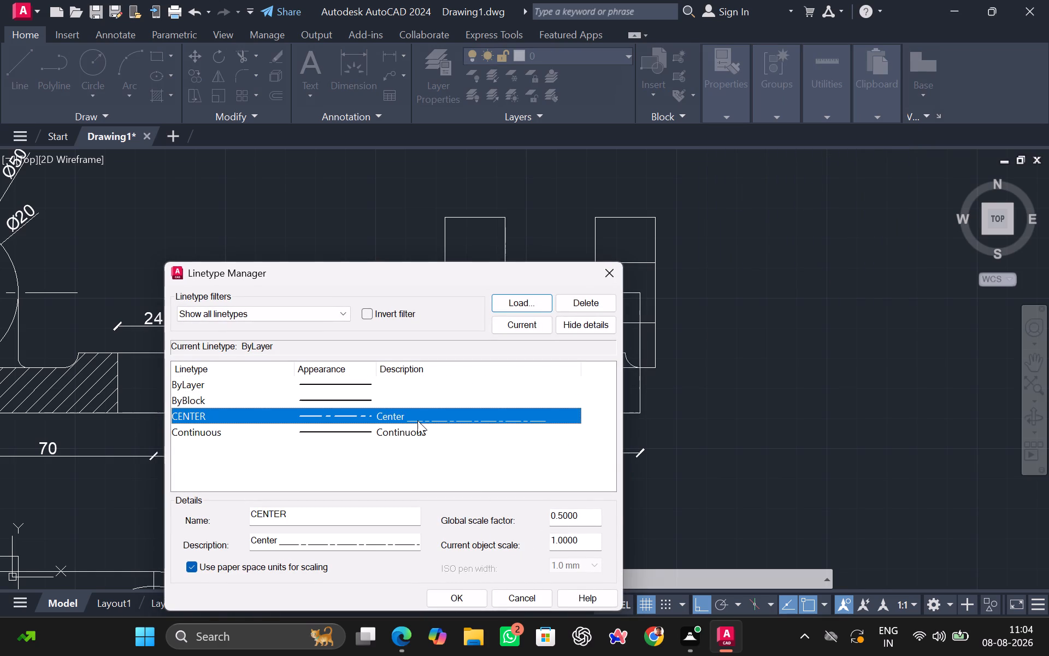
{"action": "left_click", "coordinate": [597, 521]}
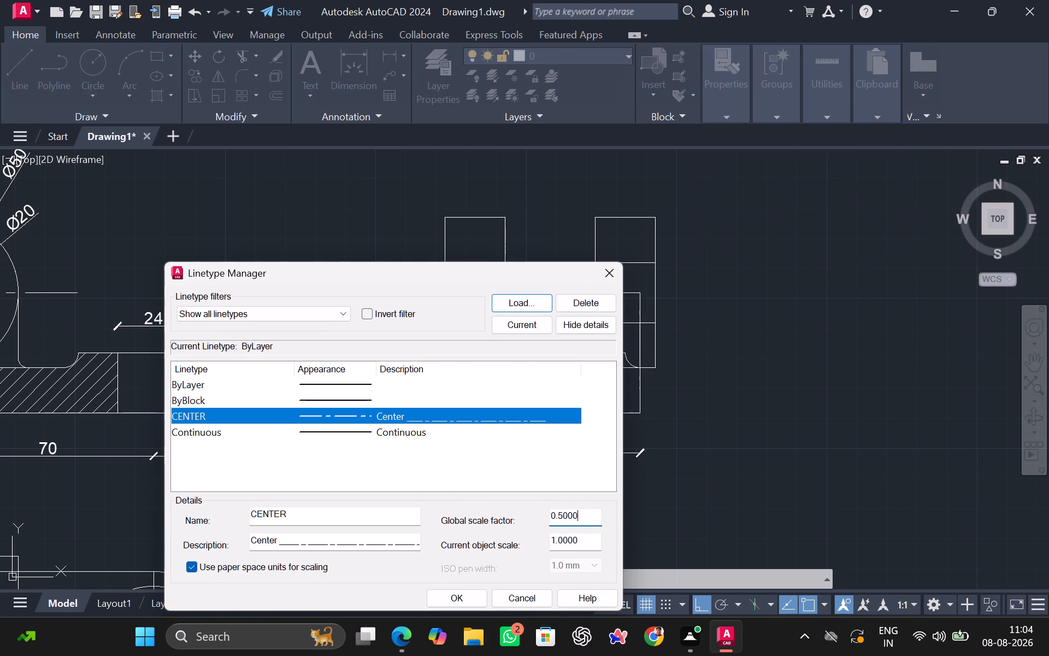
{"action": "key", "text": "BackSpace"}
{"action": "key", "text": "BackSpace"}
{"action": "key", "text": "BackSpace"}
{"action": "key", "text": "BackSpace"}
{"action": "key", "text": "BackSpace"}
{"action": "key", "text": "BackSpace"}
{"action": "key", "text": "BackSpace"}
{"action": "key", "text": "BackSpace"}
{"action": "key", "text": "BackSpace"}
{"action": "key", "text": "BackSpace"}
{"action": "key", "text": "BackSpace"}
{"action": "key", "text": "BackSpace"}
{"action": "key", "text": "BackSpace"}
{"action": "key", "text": "BackSpace"}
{"action": "key", "text": "BackSpace"}
{"action": "key", "text": "0"}
{"action": "type", "text": ".25"}
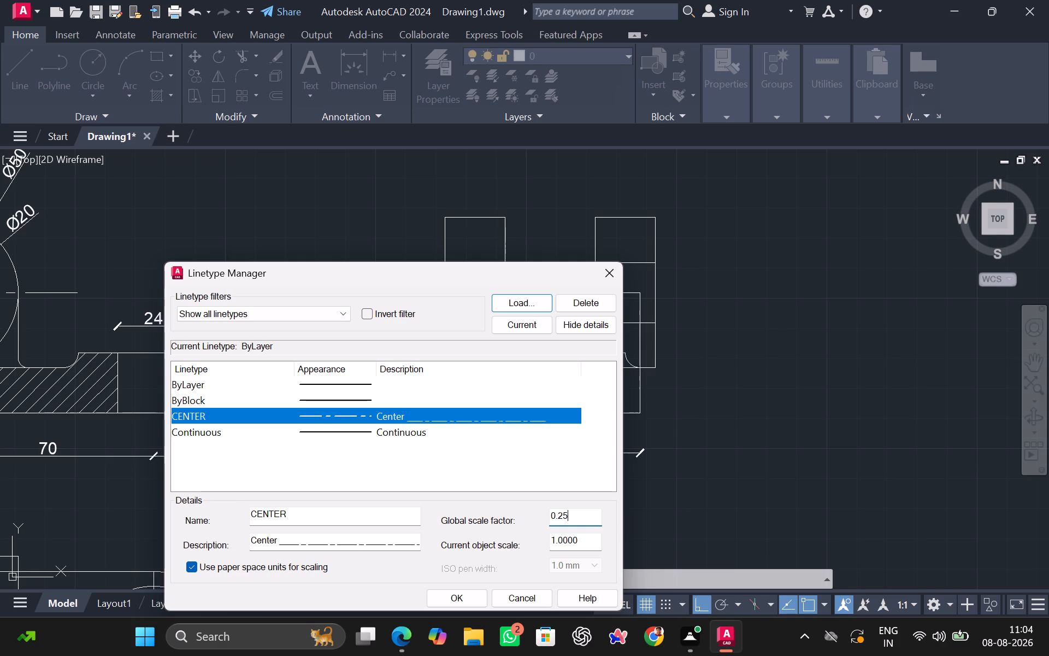
{"action": "key", "text": "Return"}
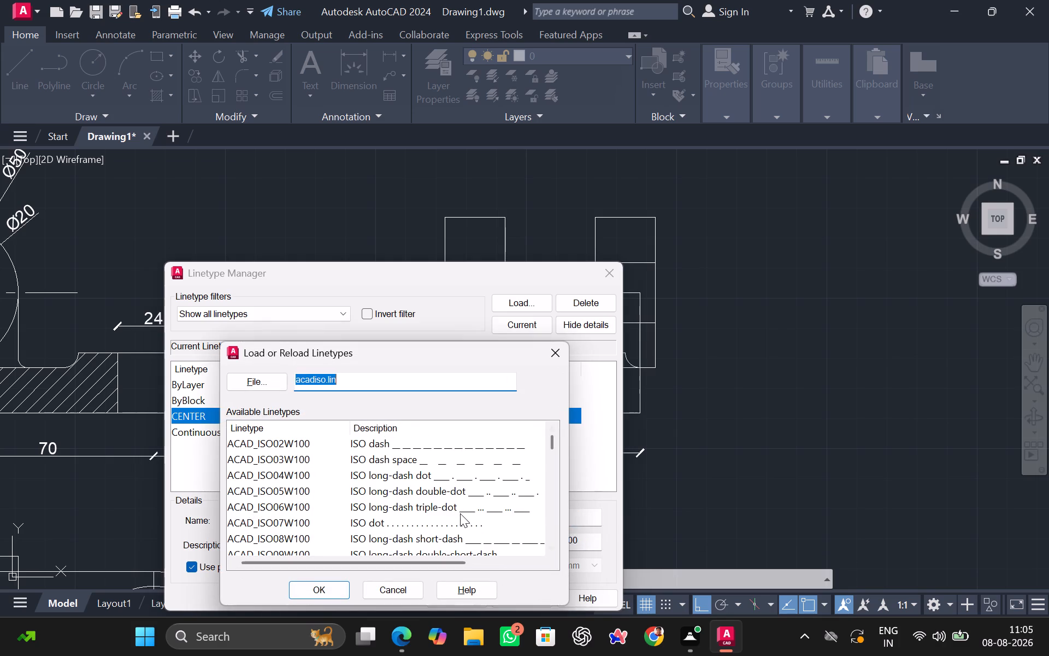
Reload the CENTER linetype from acadiso.lin and apply the Linetype Manager settings.
{"action": "scroll", "coordinate": [399, 486], "scroll_direction": "down", "scroll_amount": 6}
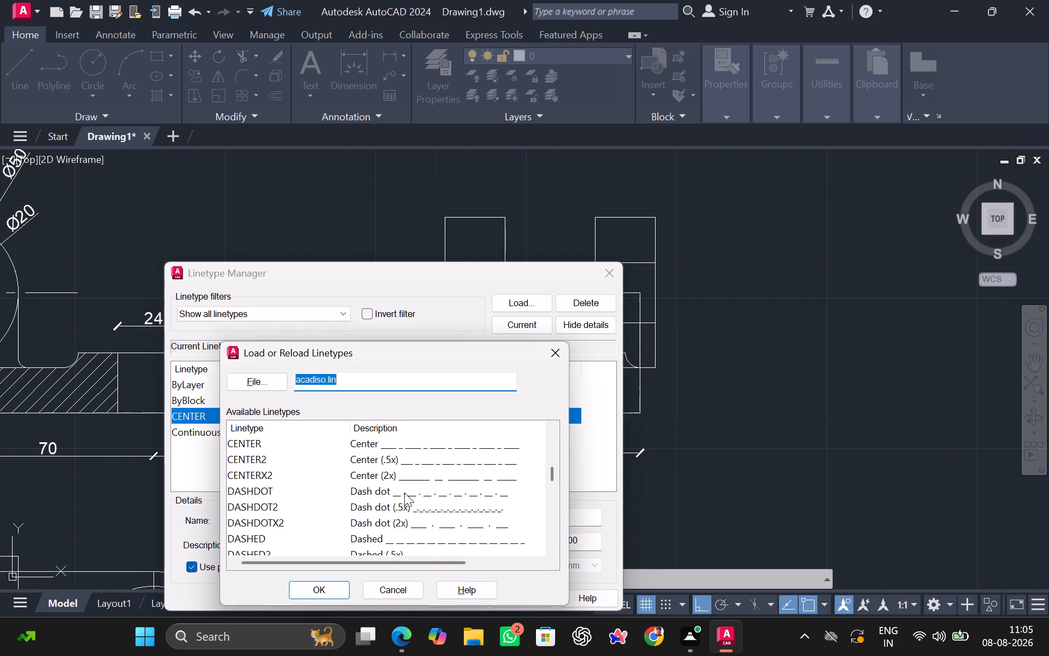
{"action": "scroll", "coordinate": [405, 493], "scroll_direction": "down", "scroll_amount": 6}
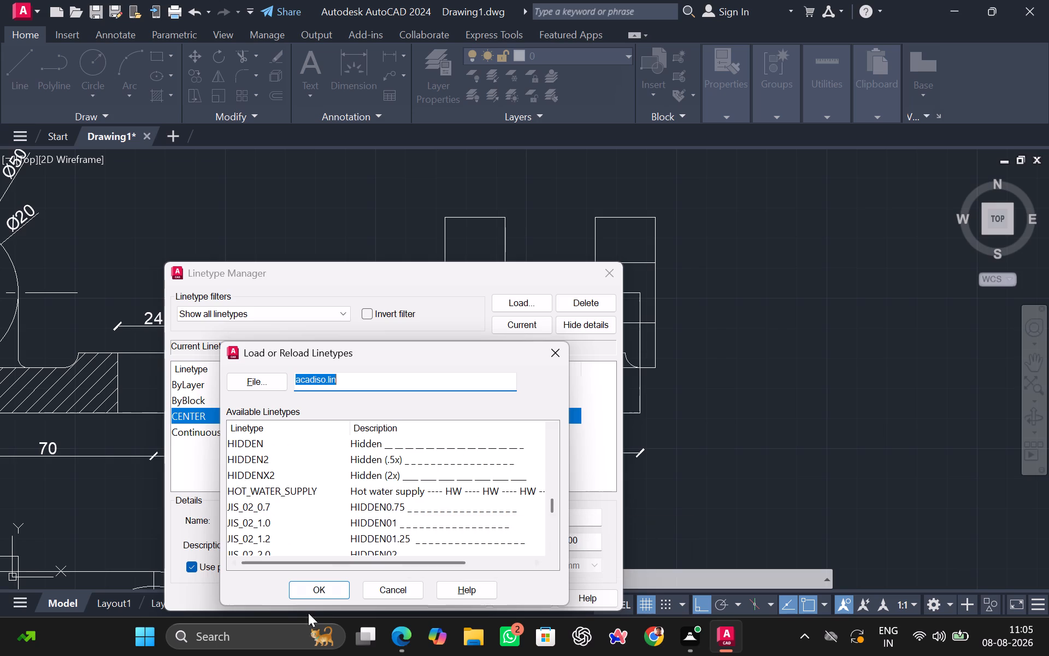
{"action": "left_click", "coordinate": [325, 595]}
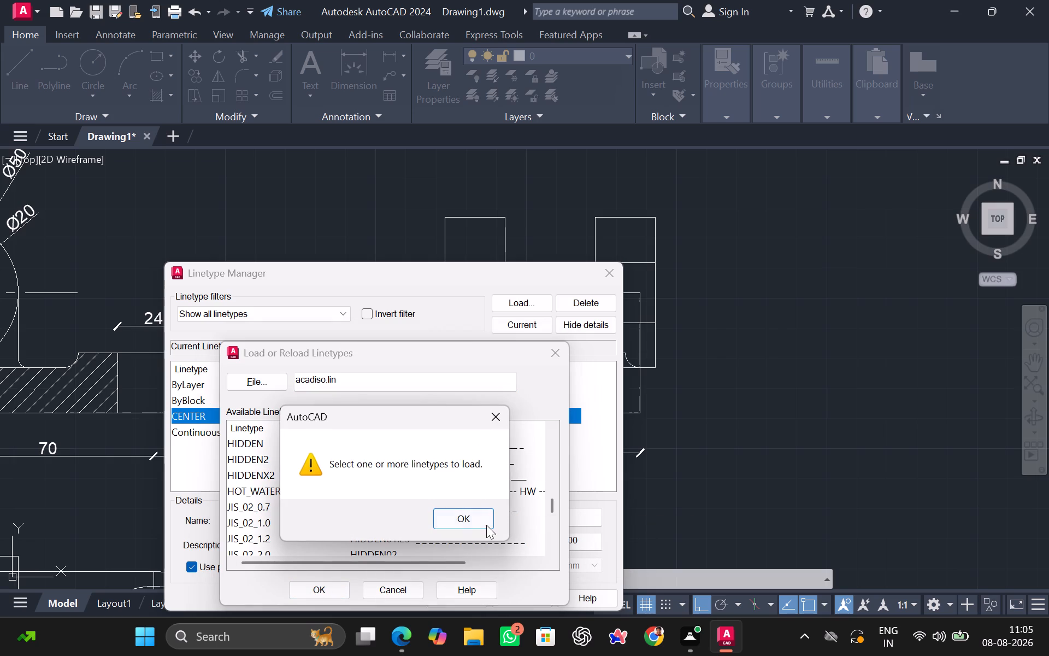
{"action": "left_click", "coordinate": [486, 525]}
{"action": "scroll", "coordinate": [327, 507], "scroll_direction": "up", "scroll_amount": 2}
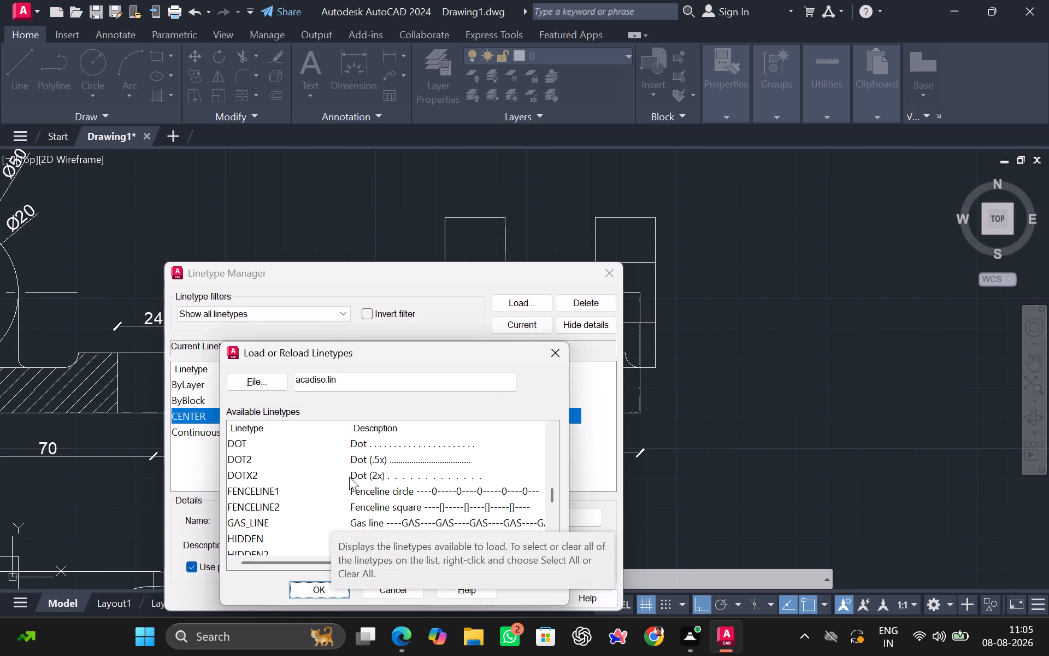
{"action": "scroll", "coordinate": [351, 468], "scroll_direction": "up", "scroll_amount": 3}
{"action": "key", "text": "c"}
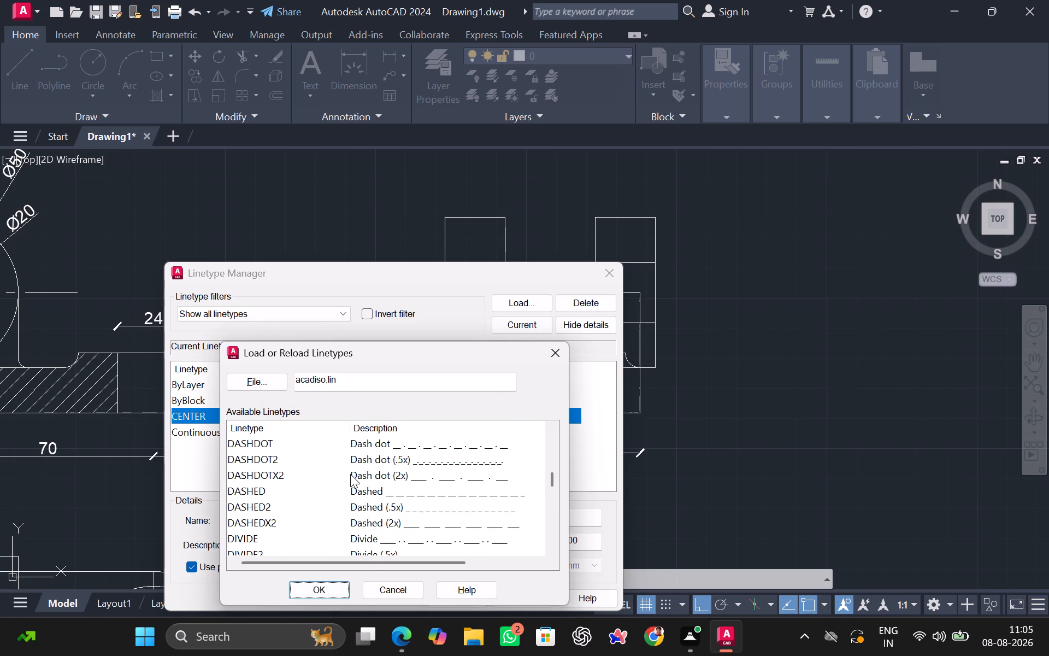
{"action": "scroll", "coordinate": [295, 459], "scroll_direction": "up", "scroll_amount": 3}
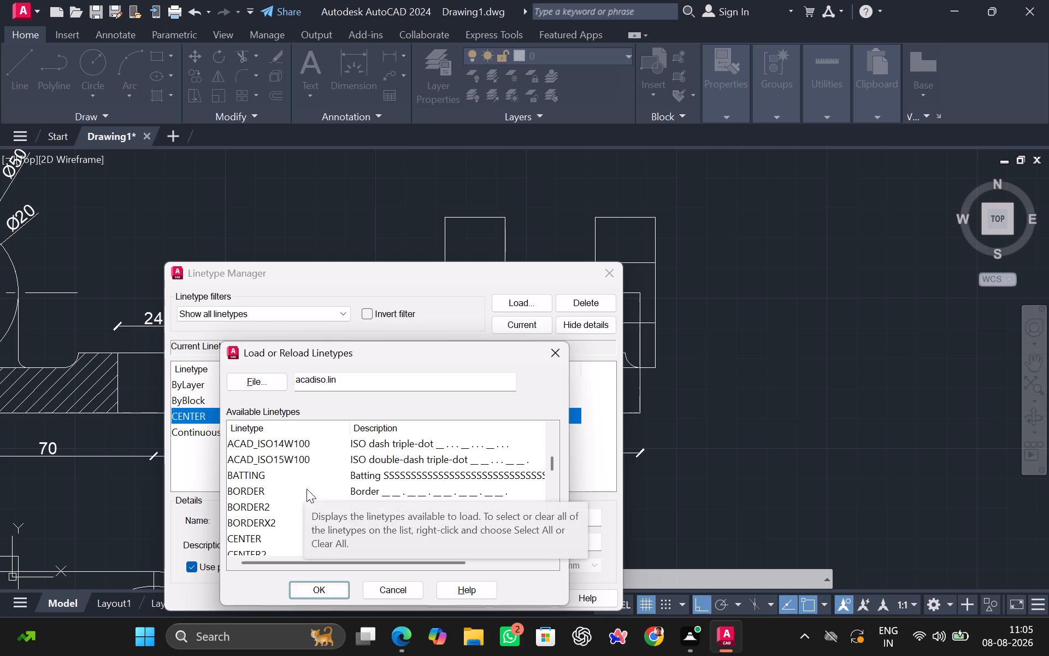
{"action": "scroll", "coordinate": [297, 503], "scroll_direction": "down", "scroll_amount": 1}
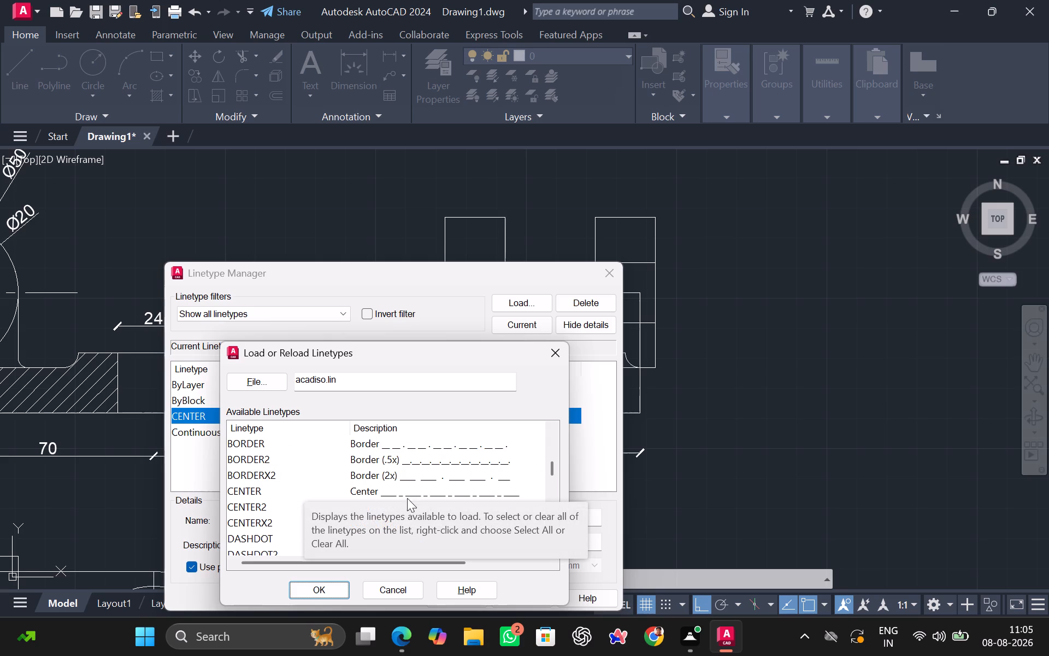
{"action": "left_click", "coordinate": [432, 496]}
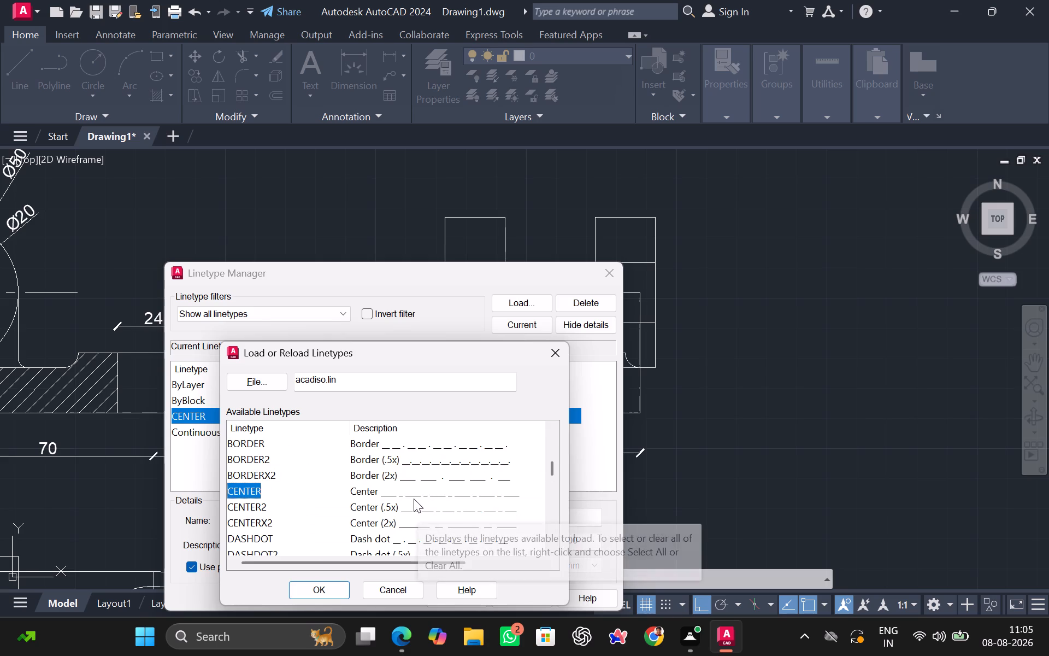
{"action": "left_click", "coordinate": [336, 592]}
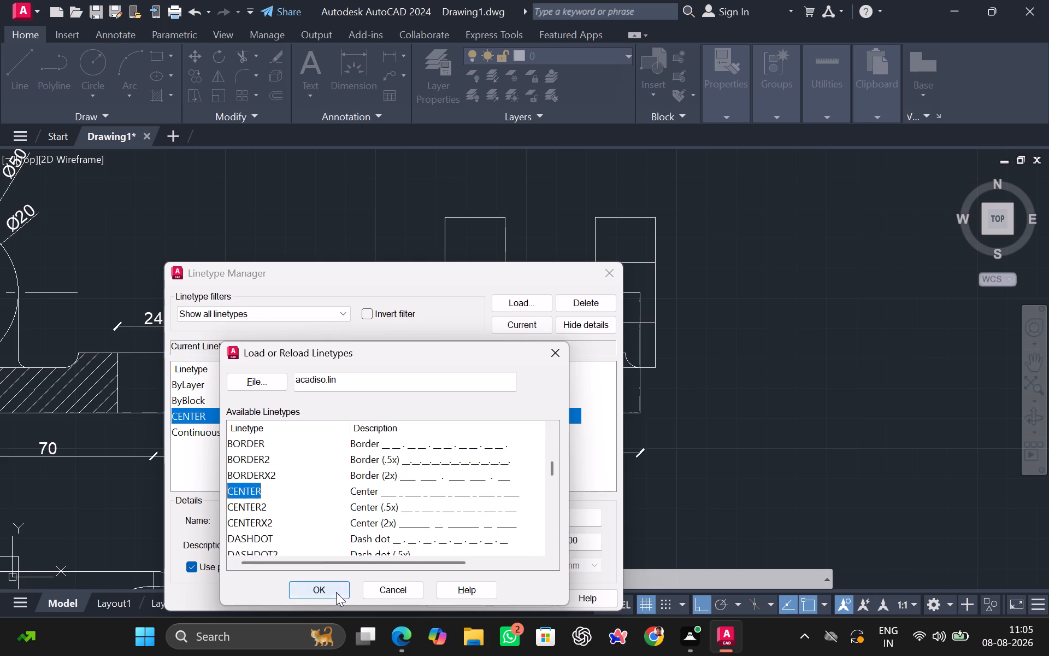
{"action": "left_click", "coordinate": [655, 392]}
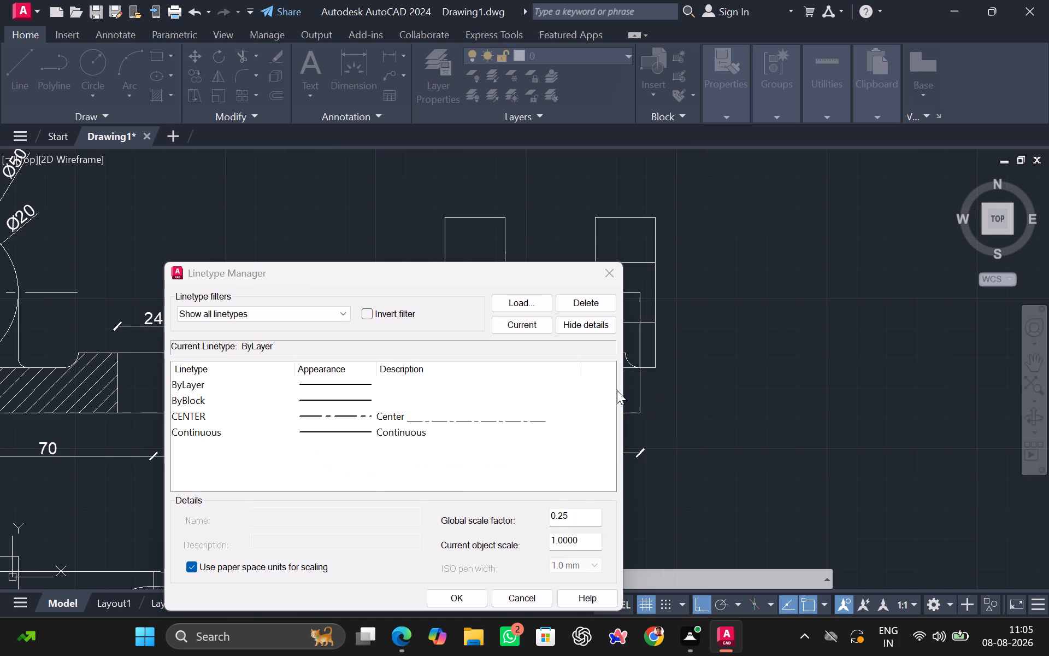
{"action": "left_click", "coordinate": [470, 599]}
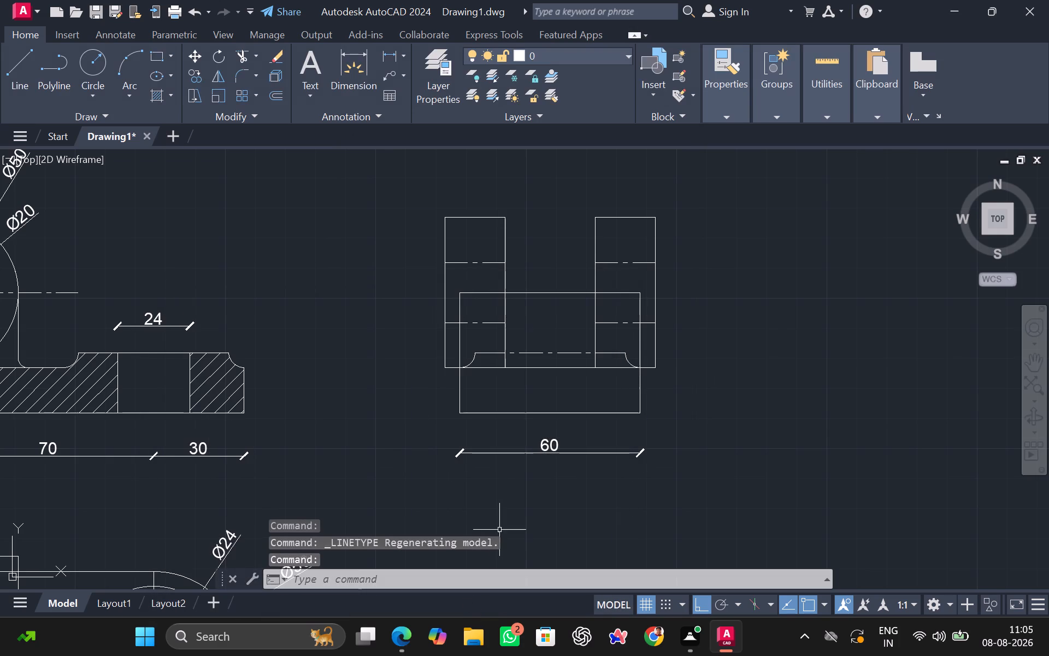
Examine the centre-line pattern across the three views, checking the line between the fillet arcs in the third view.
{"action": "scroll", "coordinate": [549, 418], "scroll_direction": "down", "scroll_amount": 1}
{"action": "middle_click_drag", "start_coordinate": [434, 456], "coordinate": [640, 358]}
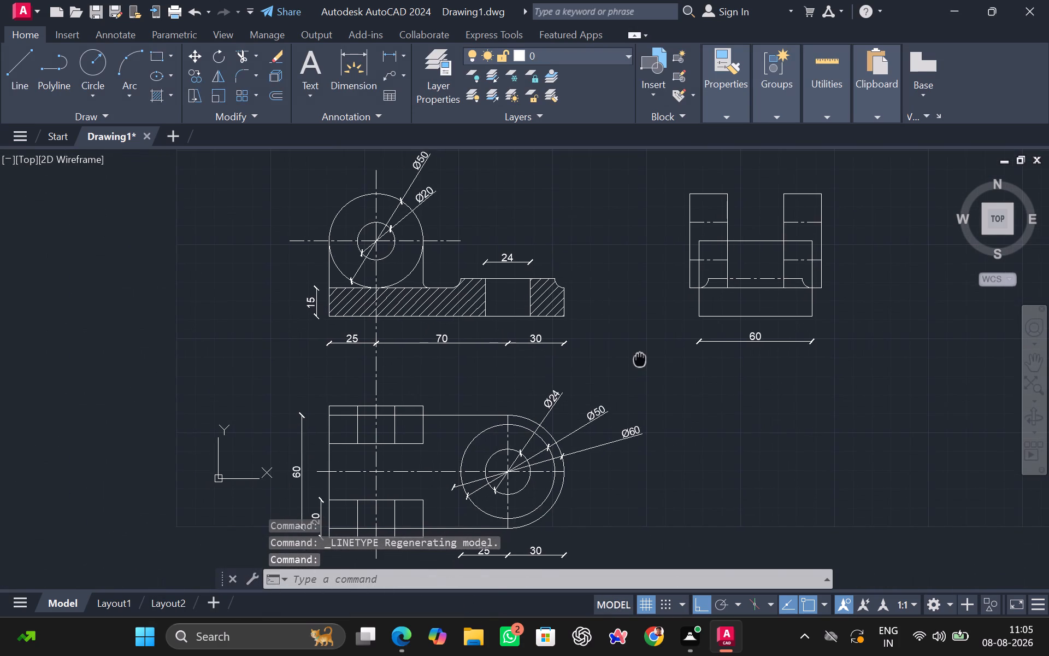
{"action": "middle_click_drag", "start_coordinate": [640, 358], "coordinate": [382, 401]}
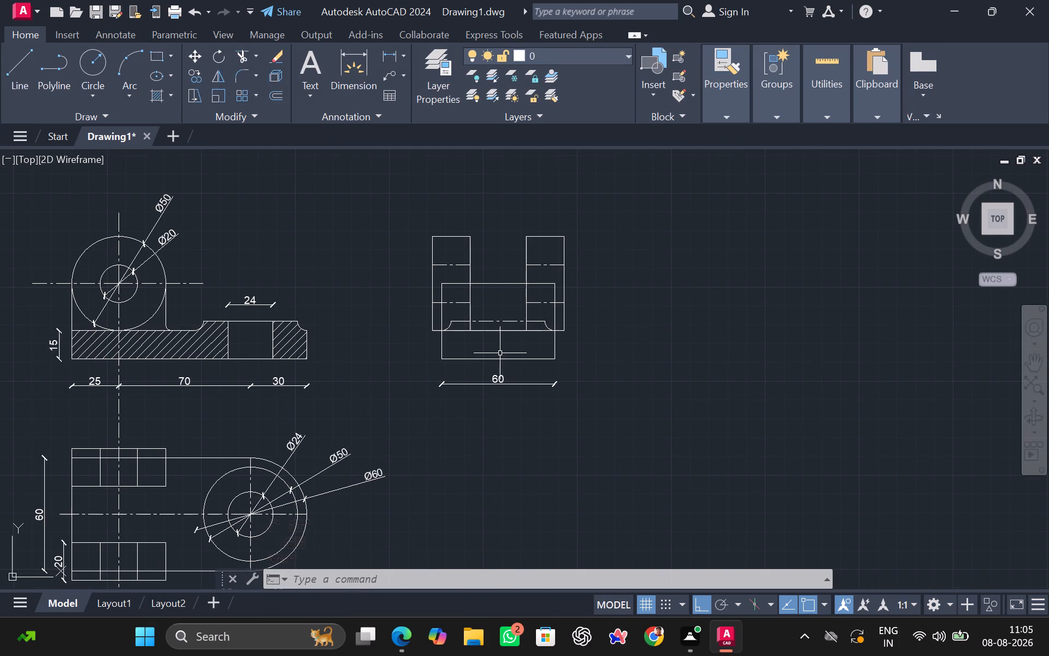
{"action": "scroll", "coordinate": [500, 353], "scroll_direction": "down", "scroll_amount": 2}
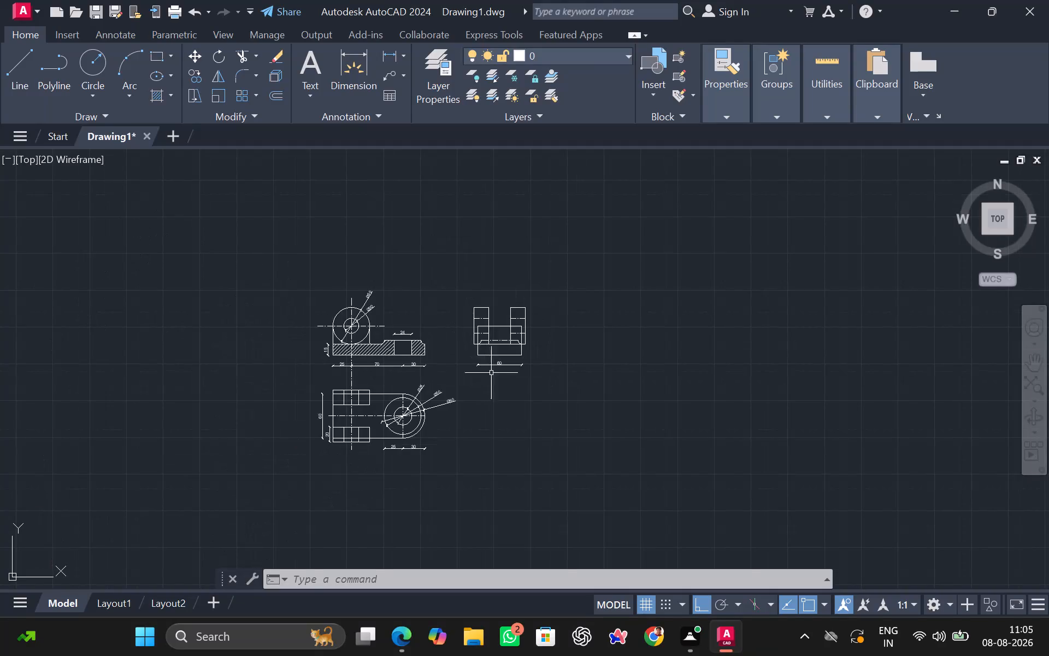
{"action": "scroll", "coordinate": [499, 352], "scroll_direction": "up", "scroll_amount": 3}
{"action": "middle_click_drag", "start_coordinate": [496, 351], "coordinate": [772, 213]}
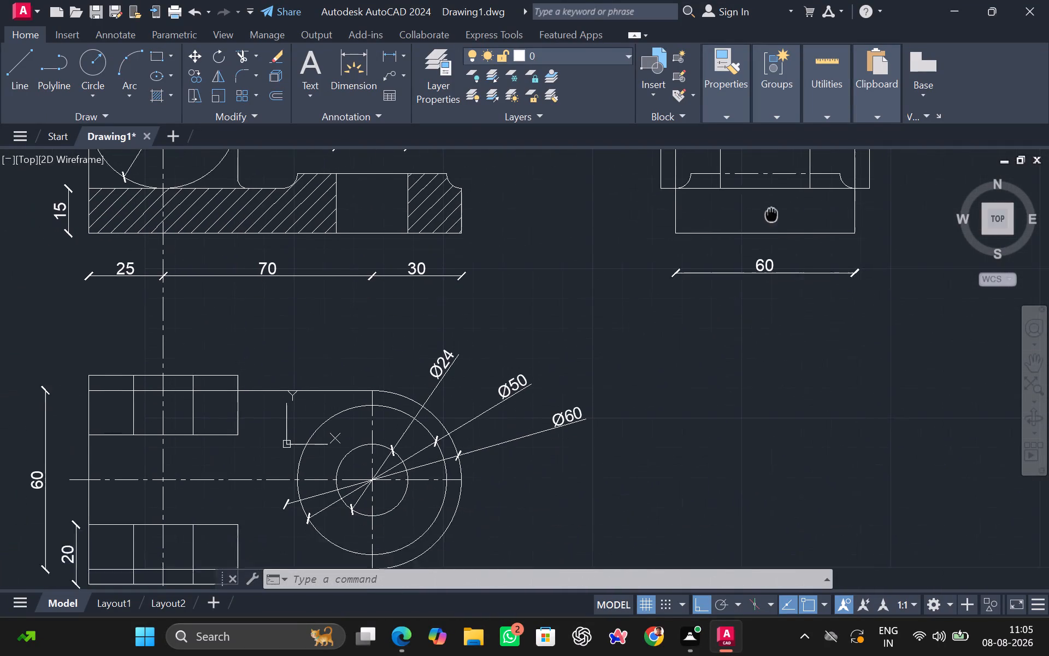
{"action": "middle_click_drag", "start_coordinate": [772, 213], "coordinate": [660, 285]}
{"action": "scroll", "coordinate": [652, 291], "scroll_direction": "down", "scroll_amount": 1}
{"action": "middle_click_drag", "start_coordinate": [668, 289], "coordinate": [623, 352]}
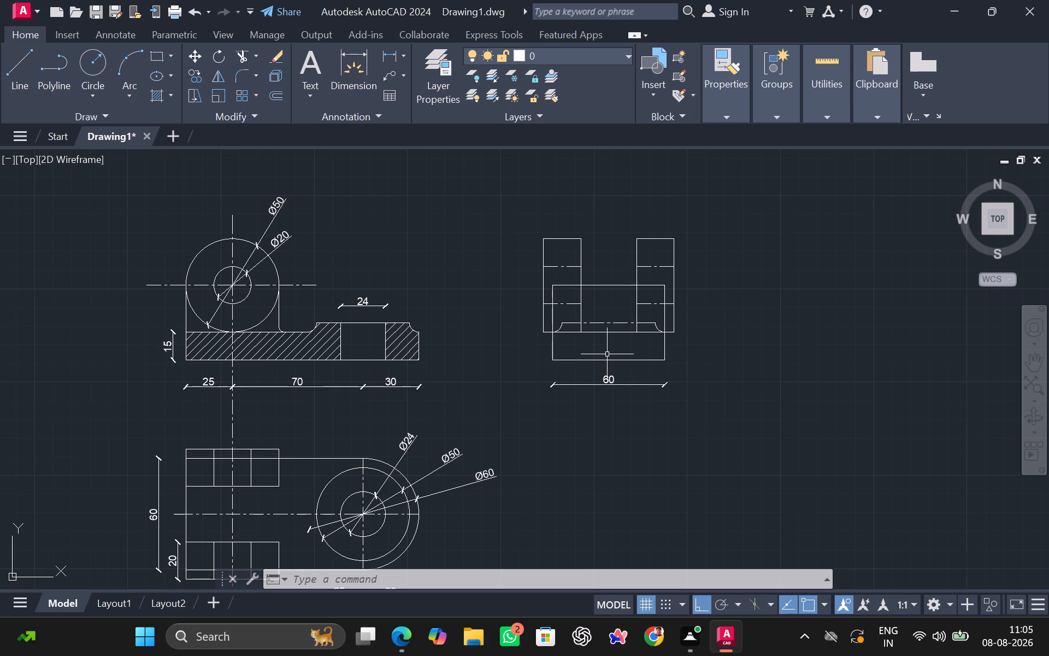
{"action": "scroll", "coordinate": [652, 327], "scroll_direction": "up", "scroll_amount": 3}
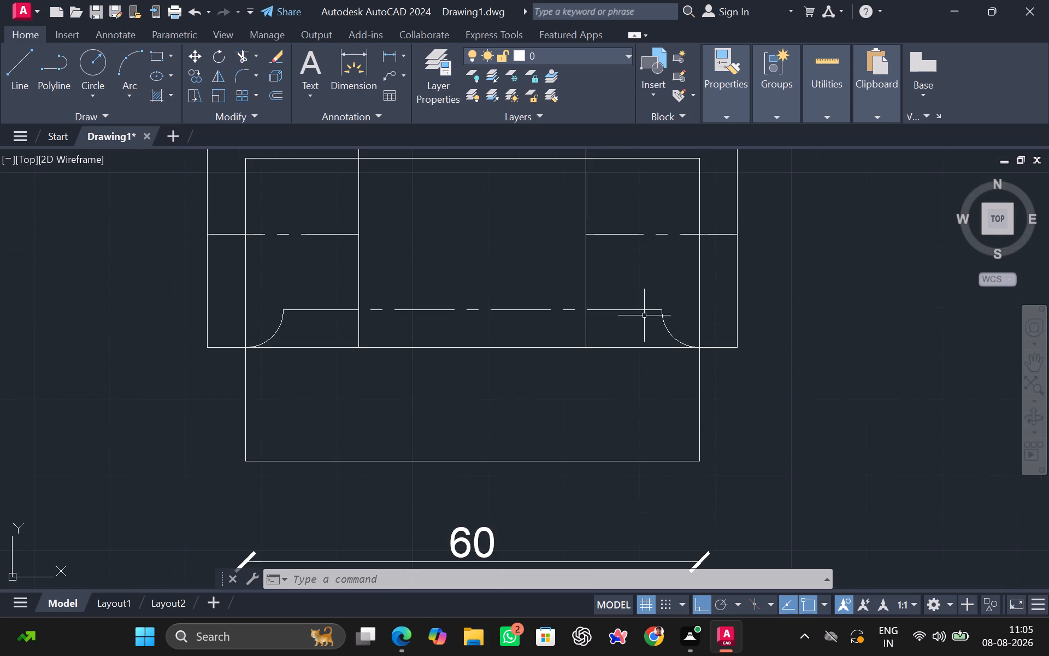
{"action": "left_click", "coordinate": [638, 311]}
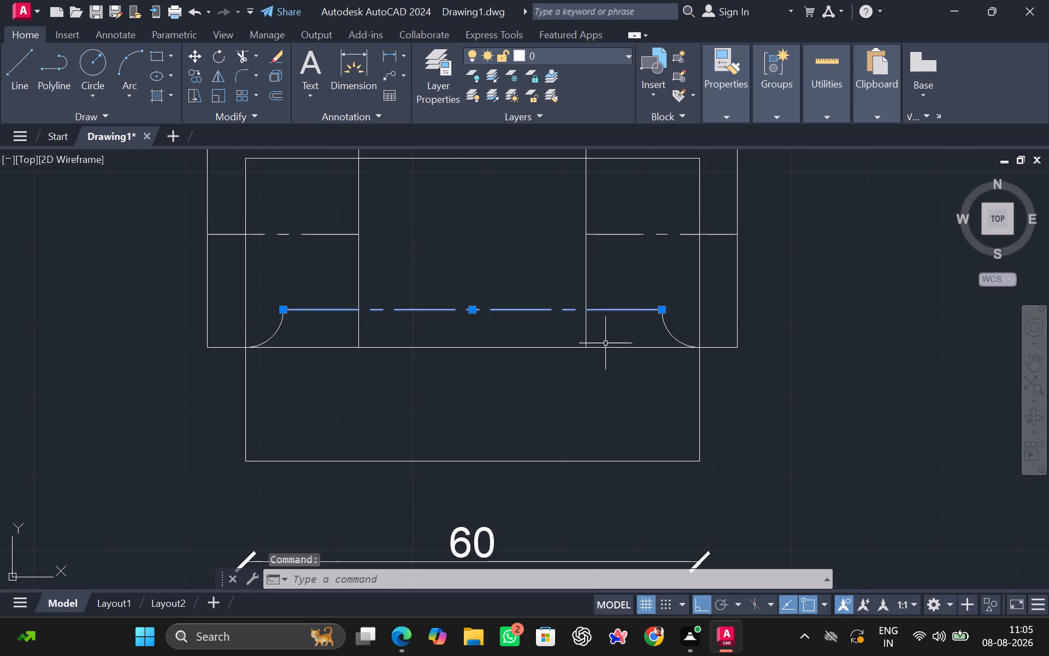
{"action": "scroll", "coordinate": [605, 343], "scroll_direction": "down", "scroll_amount": 1}
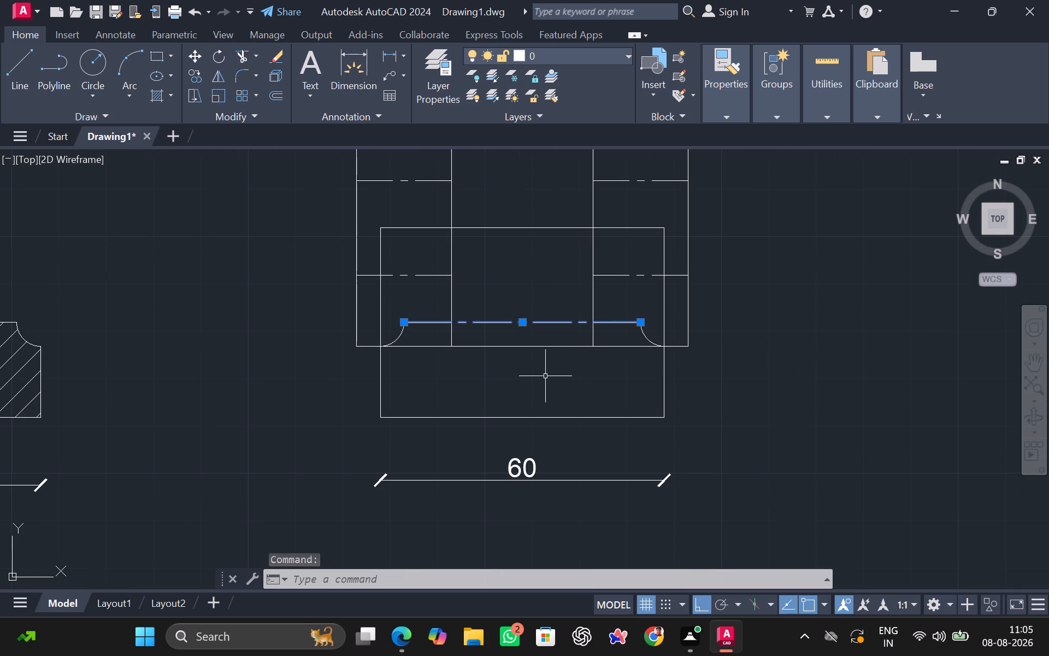
{"action": "key", "text": "Escape"}
{"action": "scroll", "coordinate": [545, 376], "scroll_direction": "down", "scroll_amount": 2}
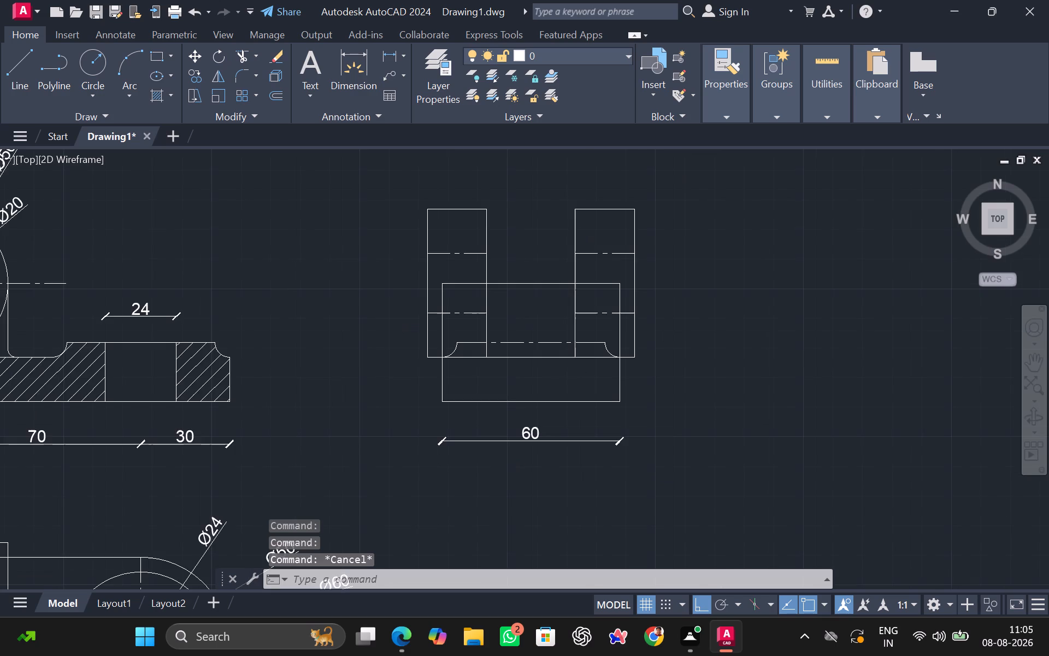
{"action": "scroll", "coordinate": [545, 376], "scroll_direction": "down", "scroll_amount": 1}
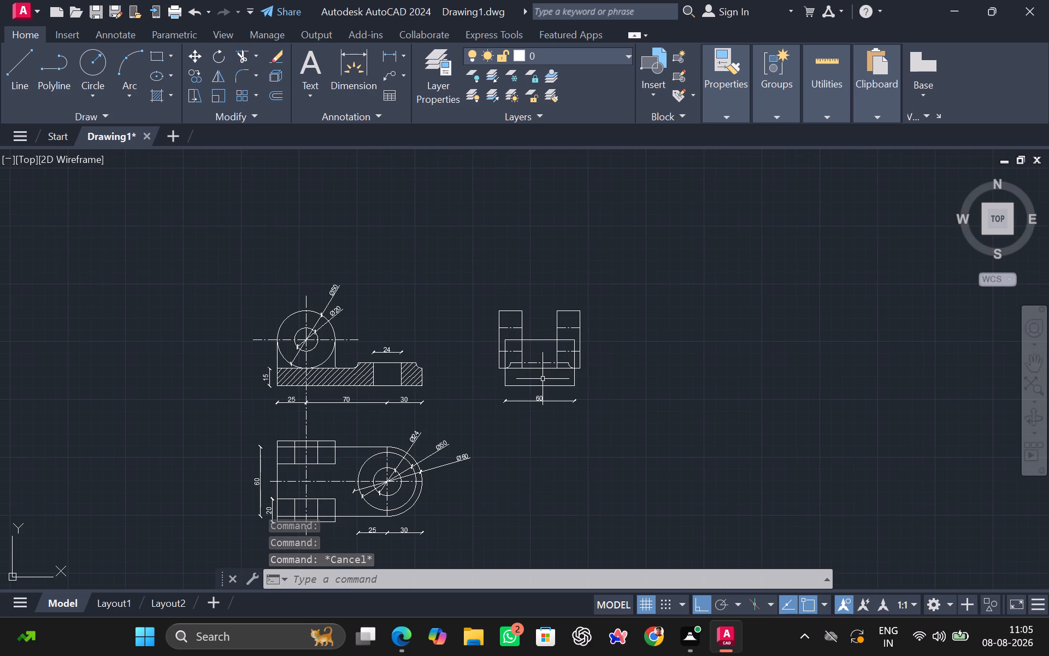
Add a linear dimension for the left lug's width above its top edge in the third view.
{"action": "left_click", "coordinate": [385, 55]}
{"action": "scroll", "coordinate": [467, 244], "scroll_direction": "up", "scroll_amount": 2}
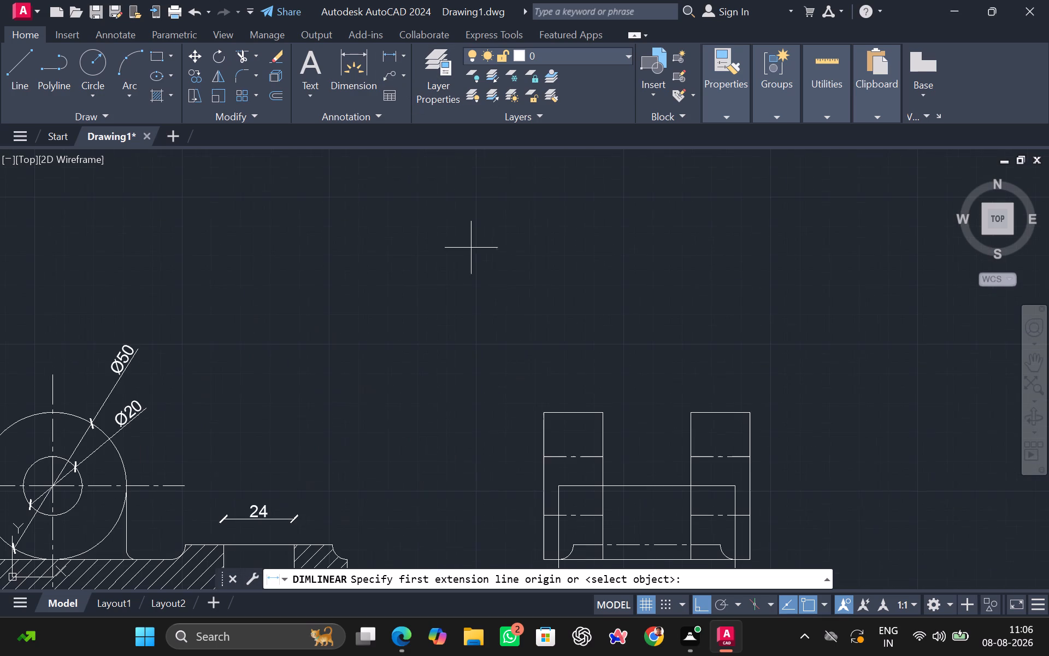
{"action": "left_click_drag", "start_coordinate": [545, 411], "coordinate": [568, 412]}
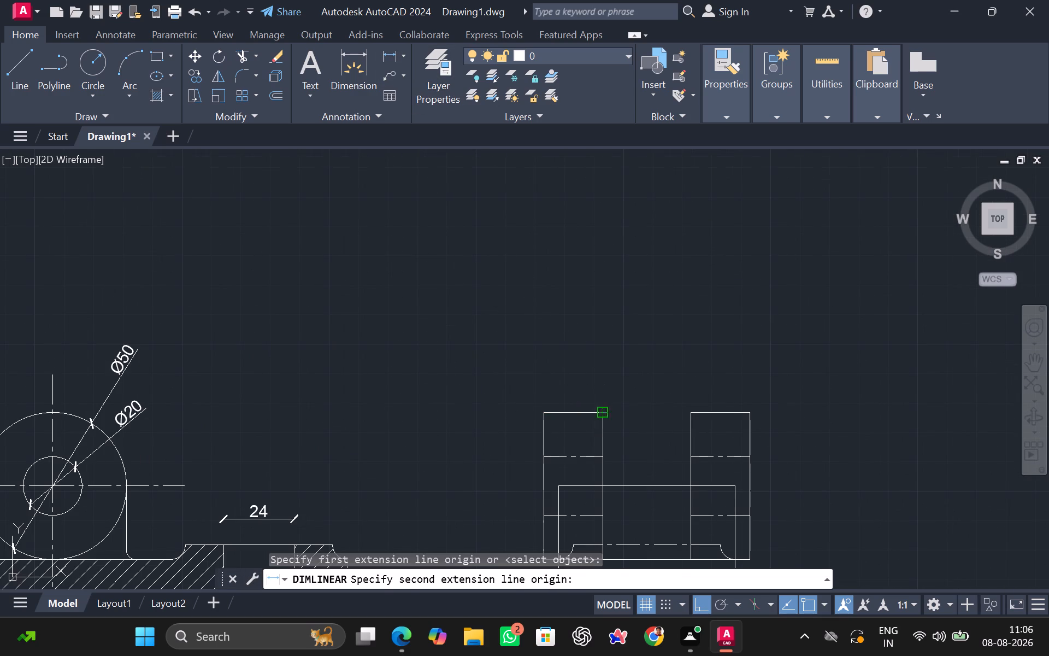
{"action": "left_click", "coordinate": [605, 410]}
{"action": "left_click", "coordinate": [594, 378]}
Draw a vertical line from the third view's base bottom edge, 20 from its lower-left corner, up to the base's top edge.
{"action": "scroll", "coordinate": [593, 382], "scroll_direction": "down", "scroll_amount": 2}
{"action": "middle_click_drag", "start_coordinate": [621, 402], "coordinate": [586, 306]}
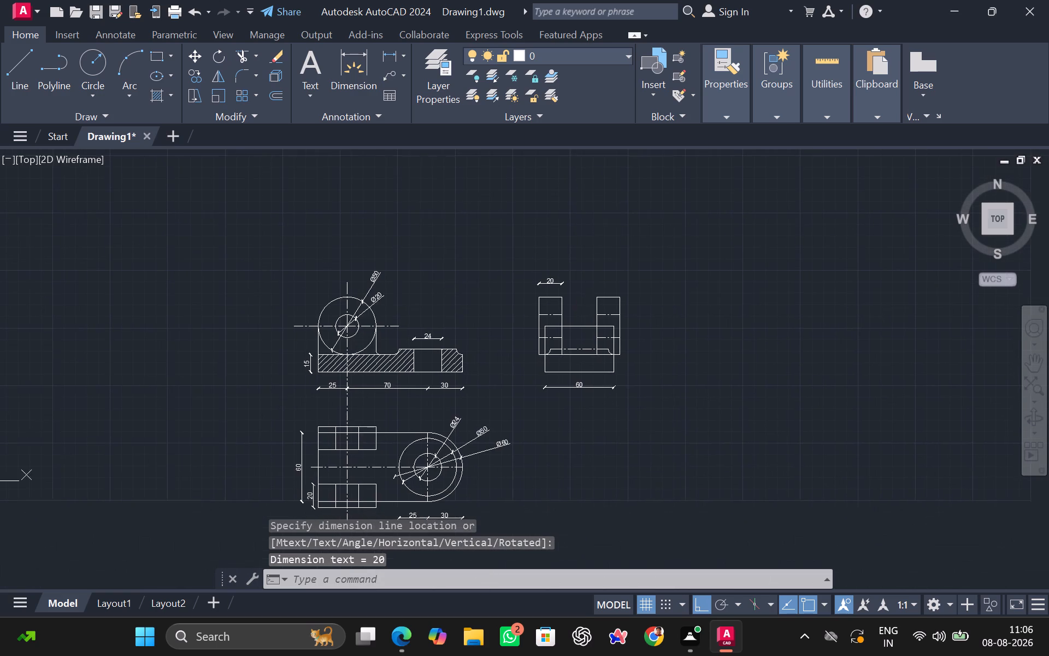
{"action": "scroll", "coordinate": [586, 356], "scroll_direction": "up", "scroll_amount": 2}
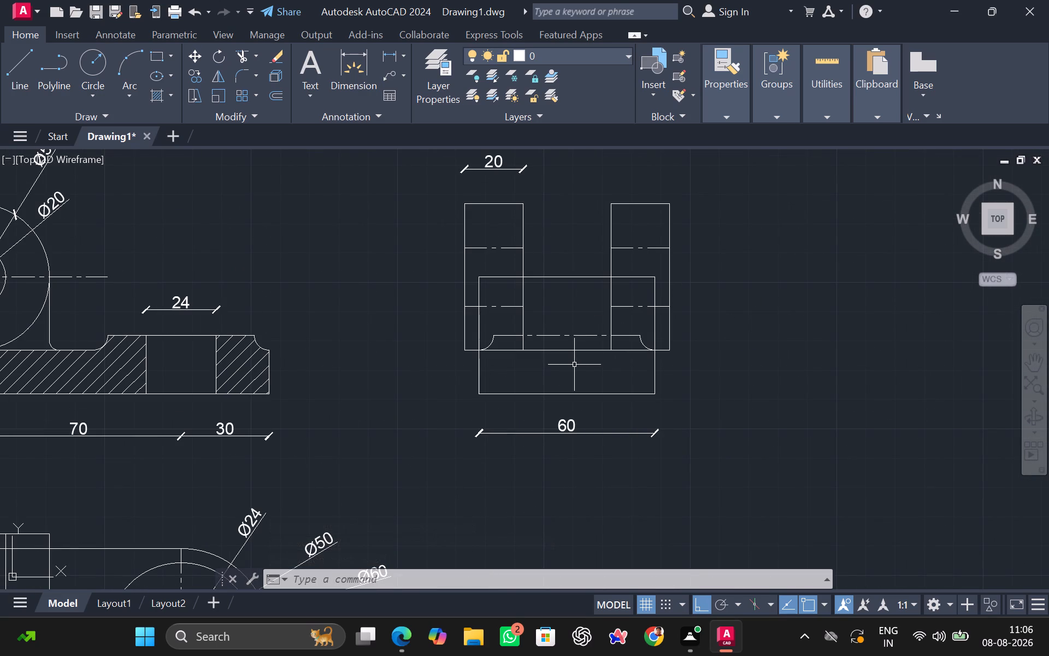
{"action": "scroll", "coordinate": [550, 368], "scroll_direction": "down", "scroll_amount": 1}
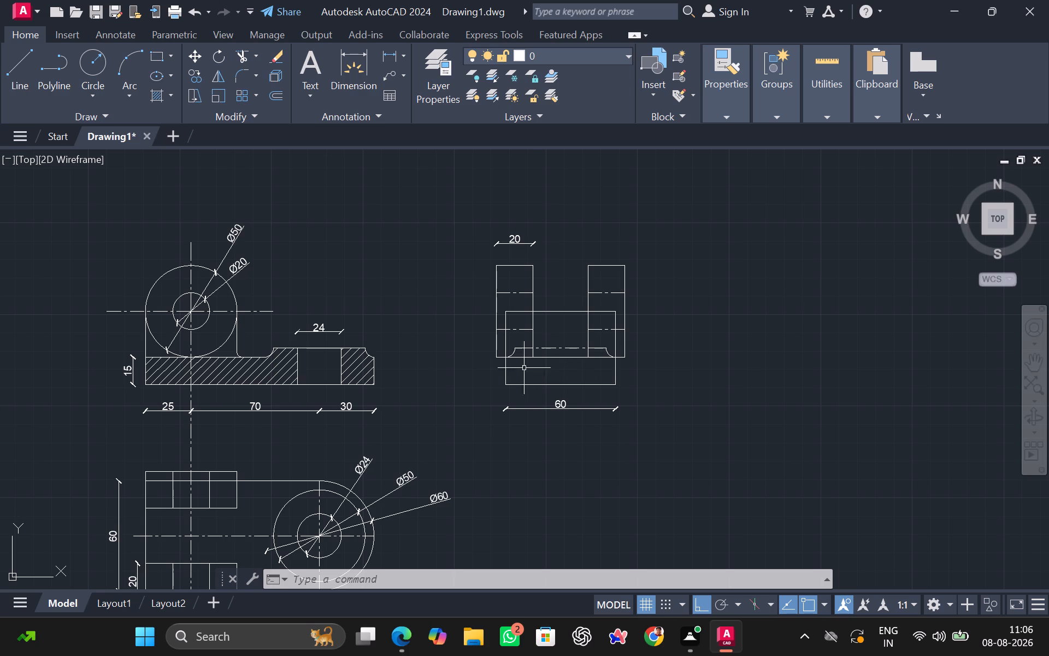
{"action": "scroll", "coordinate": [512, 379], "scroll_direction": "up", "scroll_amount": 2}
{"action": "key", "text": "l"}
{"action": "key", "text": "Return"}
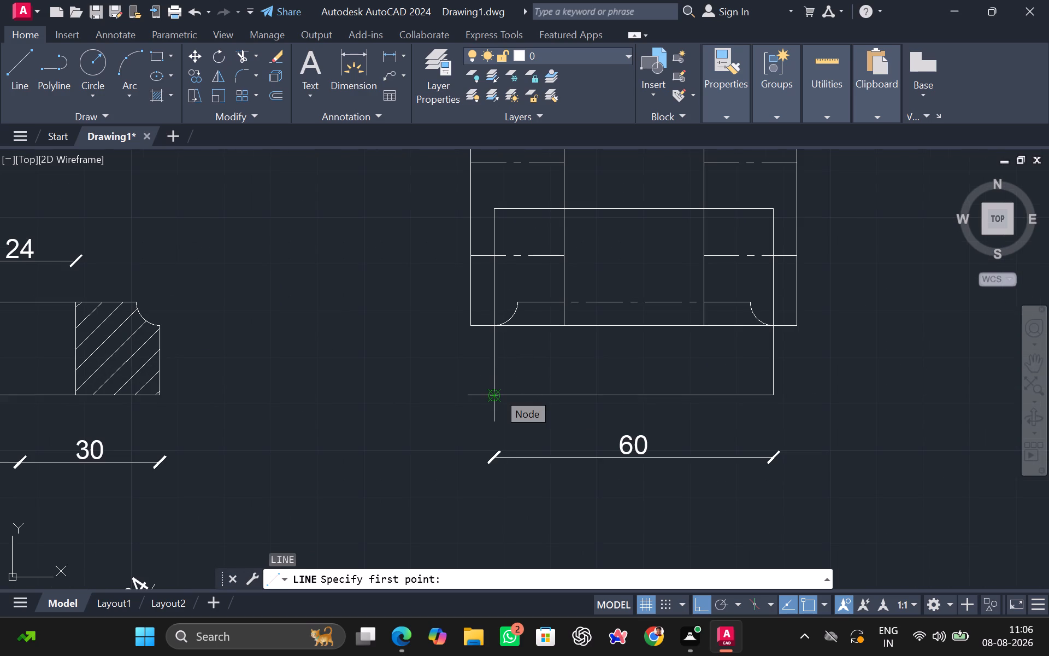
{"action": "type", "text": "TK"}
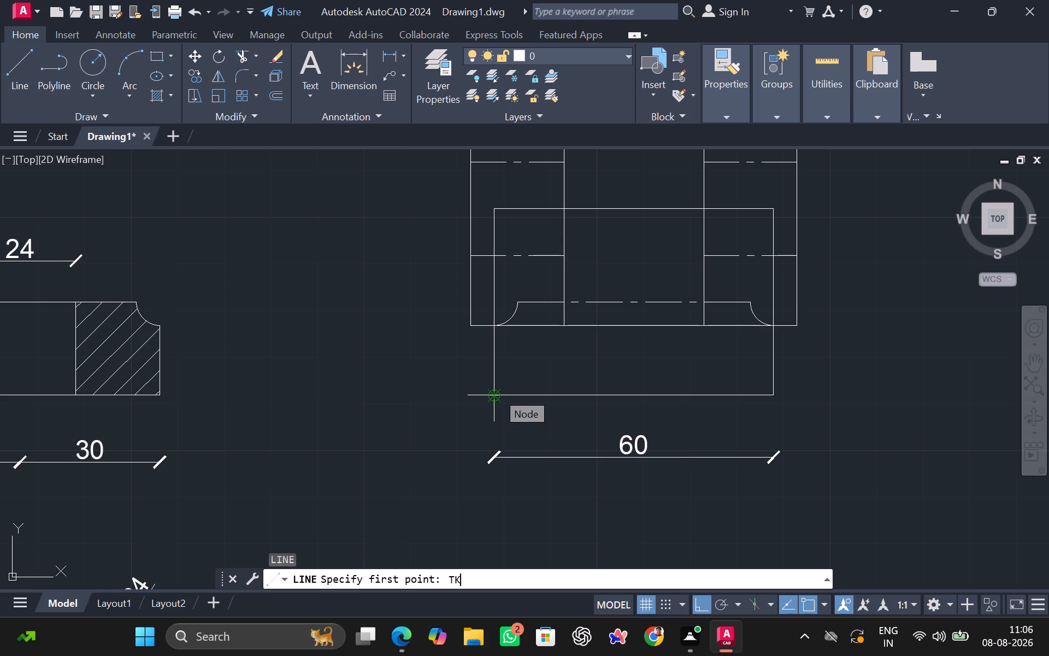
{"action": "key", "text": "Return"}
{"action": "left_click", "coordinate": [494, 394]}
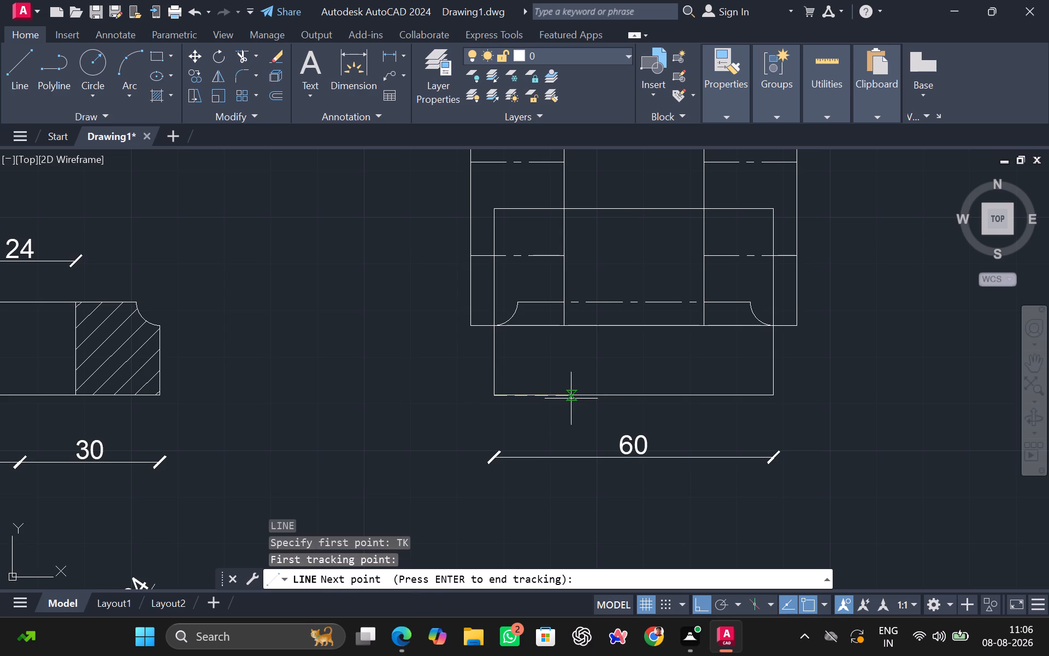
{"action": "key", "text": "2"}
{"action": "key", "text": "0"}
{"action": "key", "text": "Return"}
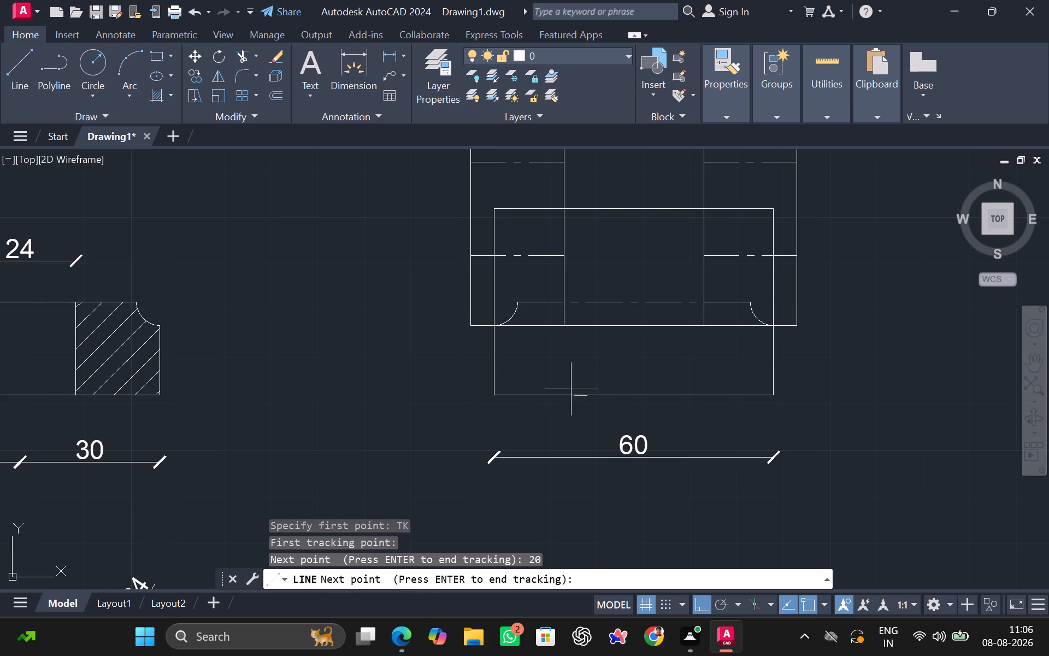
{"action": "key", "text": "Return"}
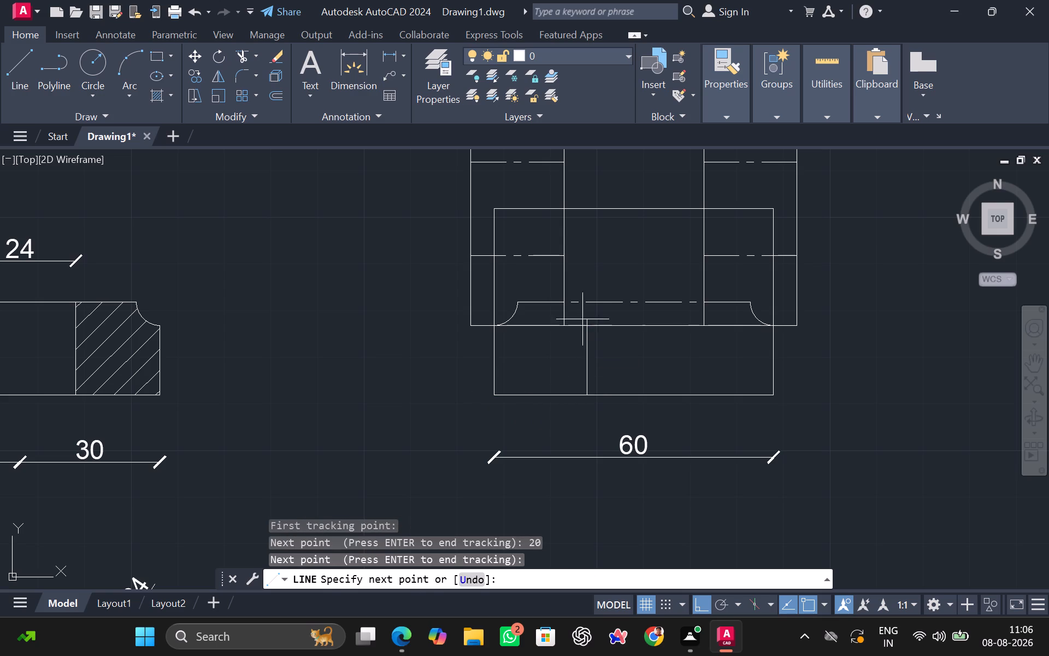
{"action": "left_click", "coordinate": [586, 325]}
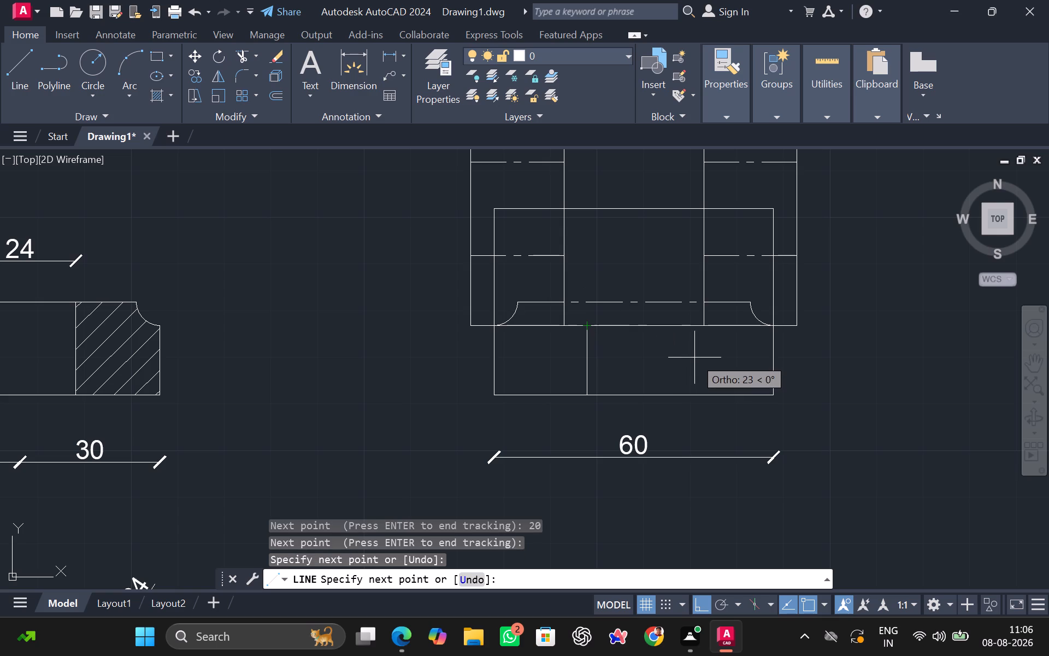
{"action": "key", "text": "Escape"}
Draw a CENTER-linetype vertical line in the third view's base, 20 from its lower-right corner, from the bottom edge to the top edge.
{"action": "left_click", "coordinate": [729, 112]}
{"action": "left_click", "coordinate": [880, 174]}
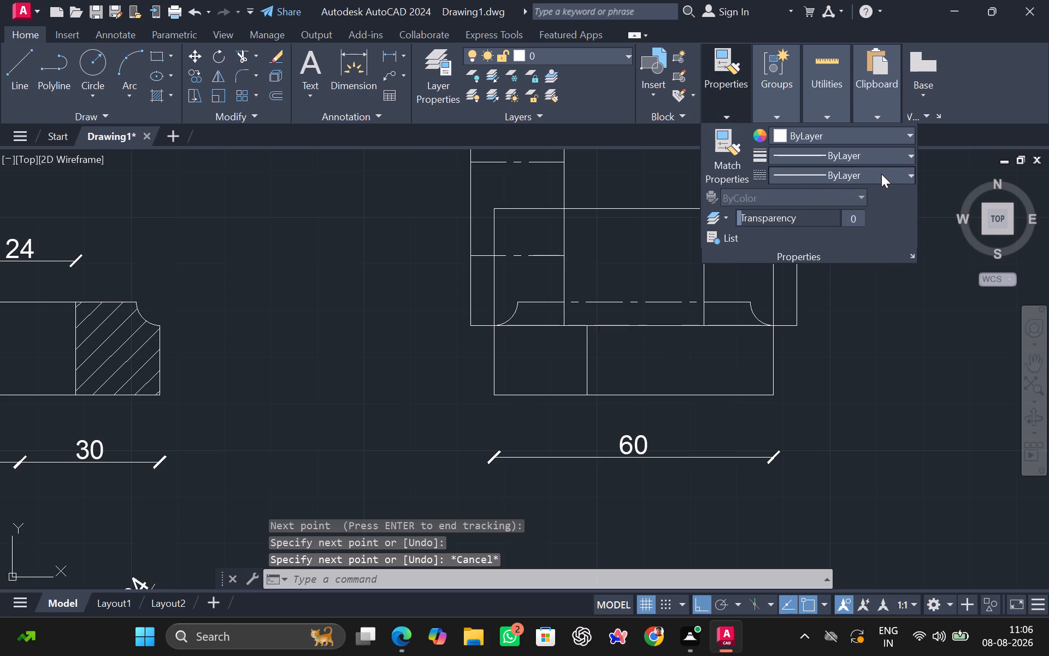
{"action": "left_click", "coordinate": [881, 227]}
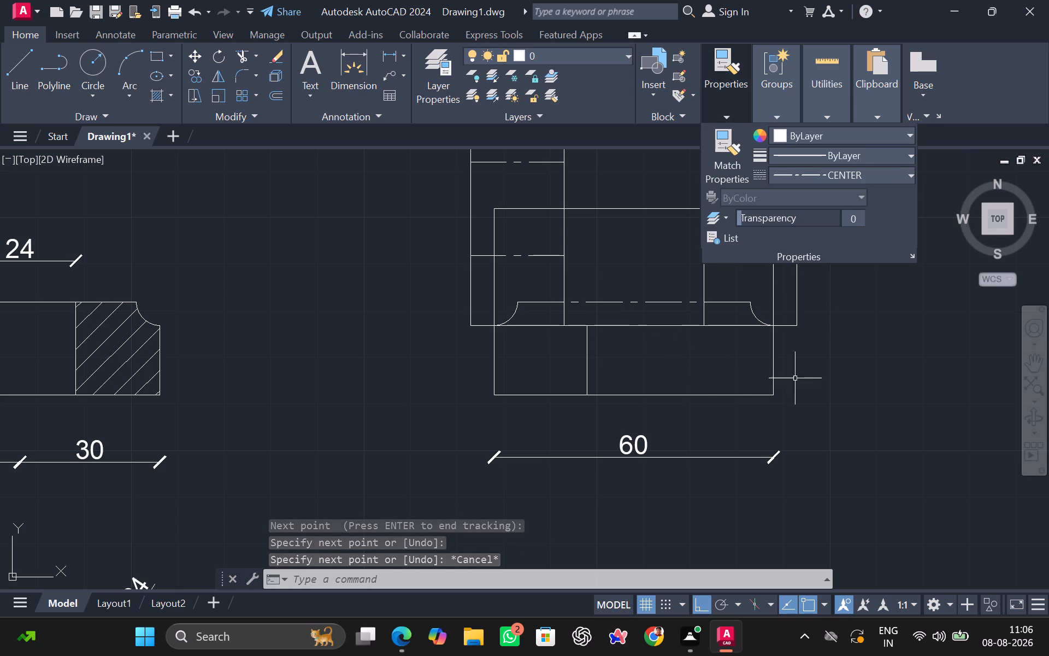
{"action": "key", "text": "l"}
{"action": "key", "text": "Return"}
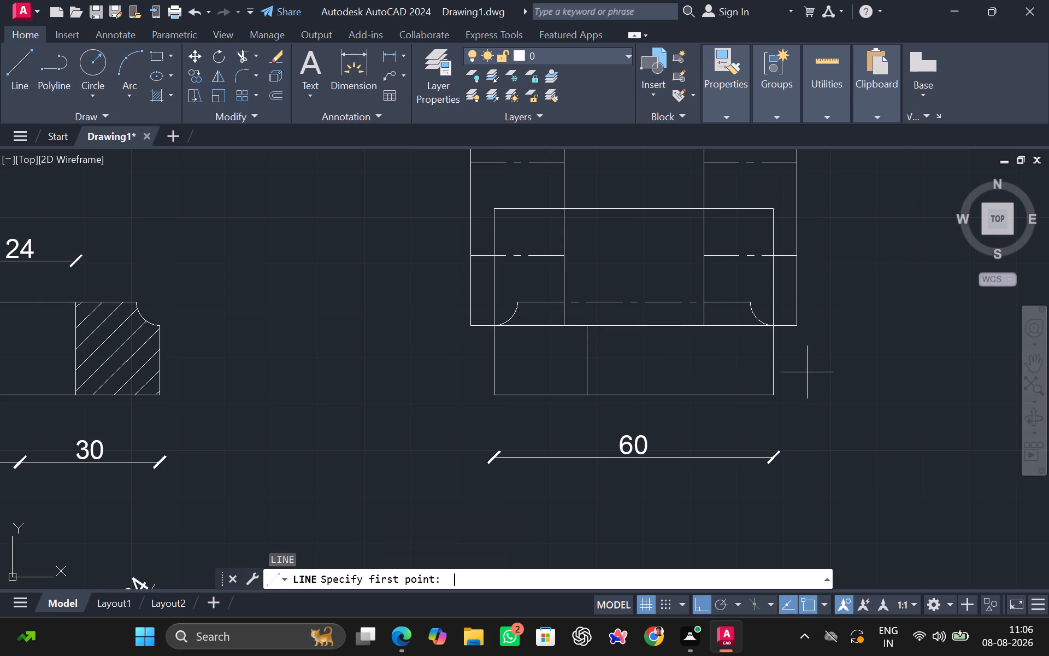
{"action": "type", "text": "TK"}
{"action": "key", "text": "Return"}
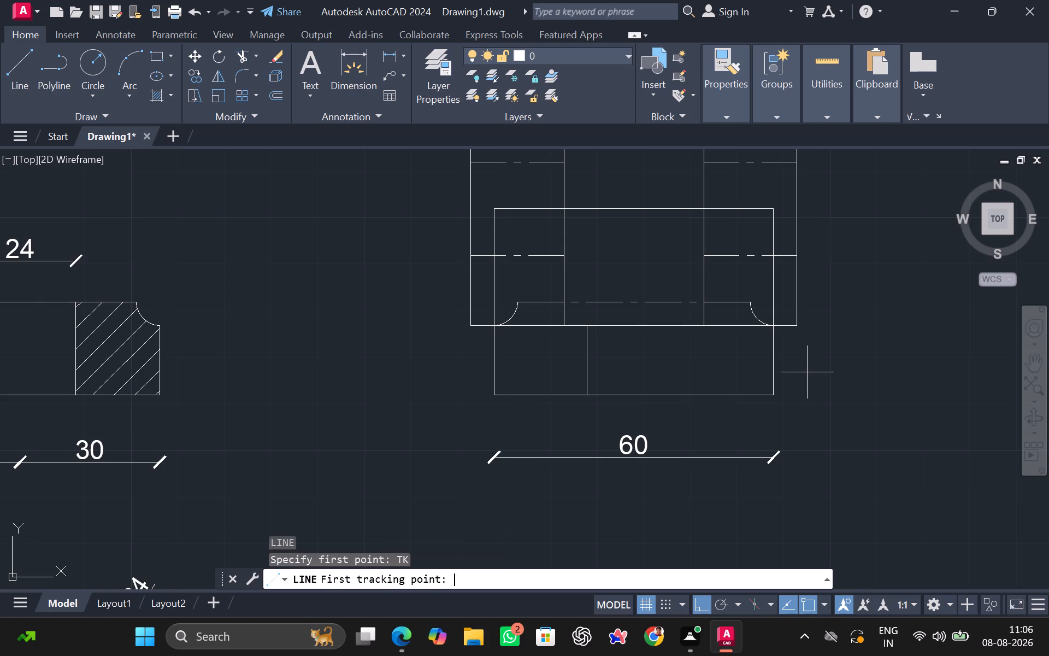
{"action": "left_click_drag", "start_coordinate": [773, 393], "coordinate": [757, 393]}
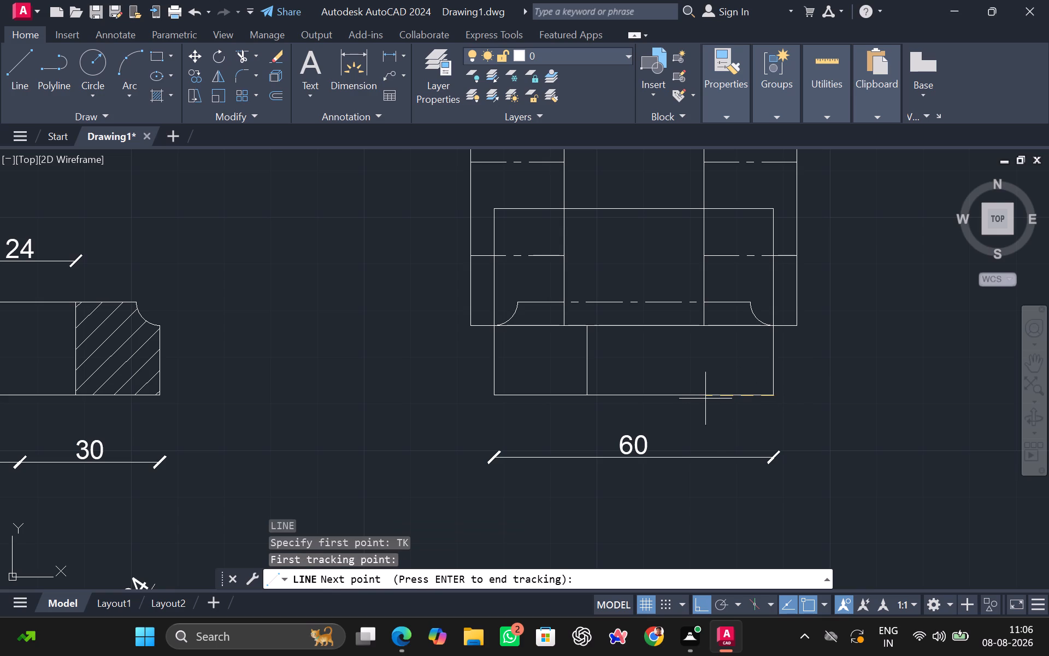
{"action": "type", "text": "20"}
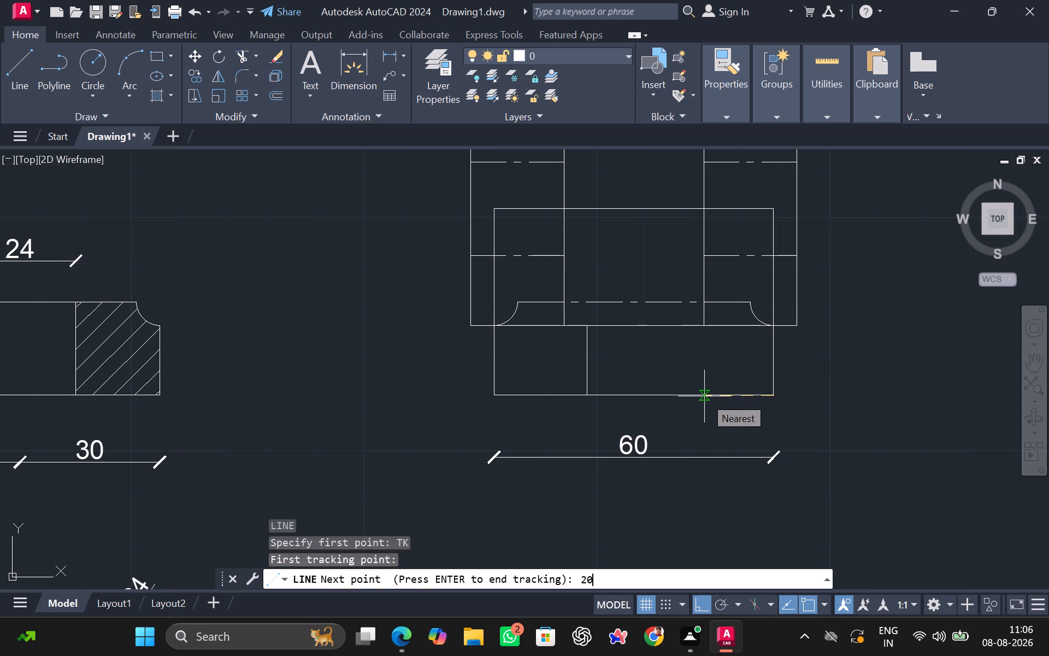
{"action": "key", "text": "Return"}
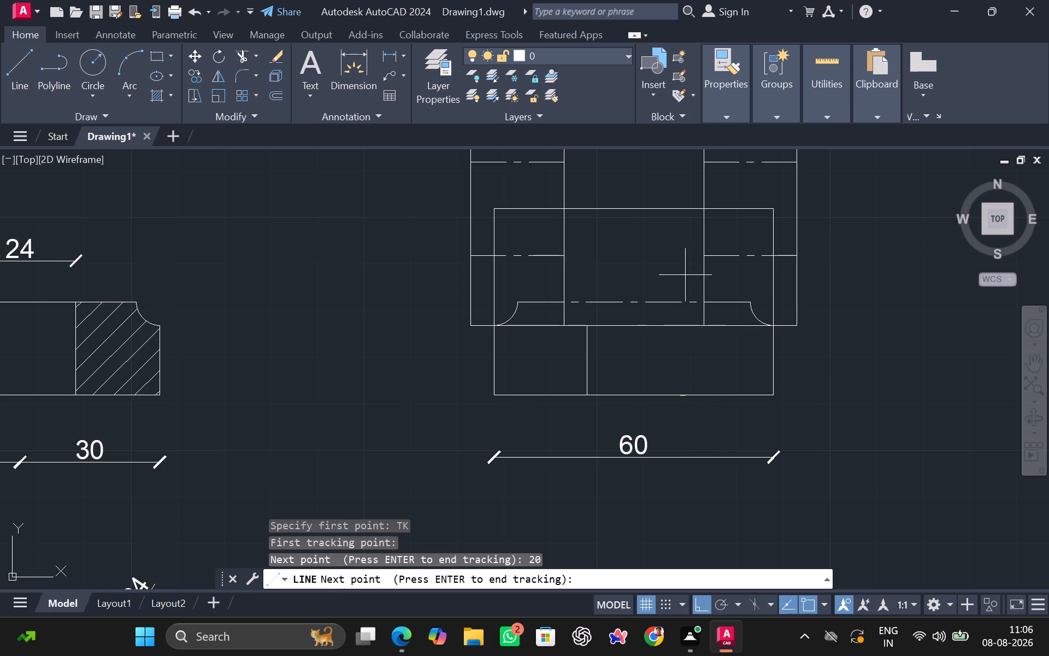
{"action": "key", "text": "Return"}
{"action": "left_click", "coordinate": [682, 327]}
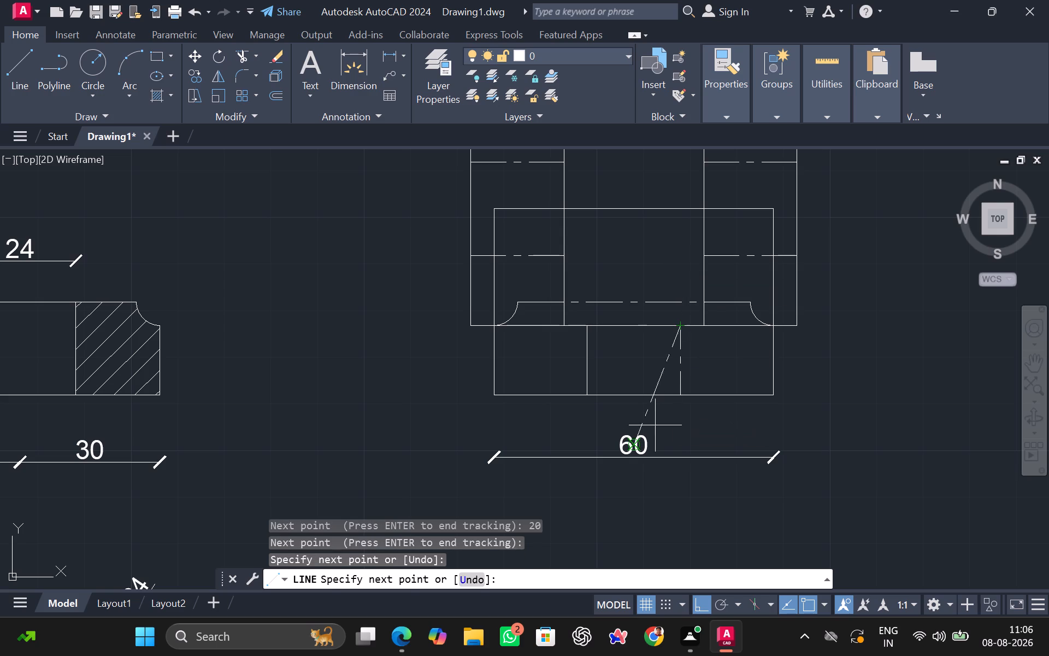
{"action": "key", "text": "Escape"}
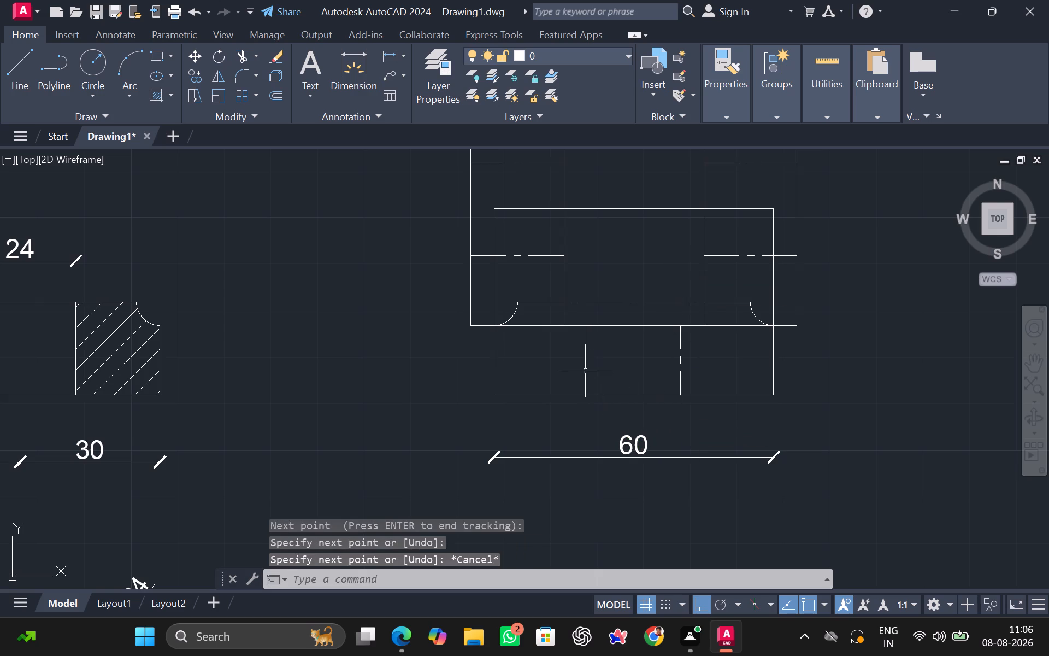
Change the linetype of the left vertical bore line in the third view's base to CENTER.
{"action": "left_click", "coordinate": [588, 368]}
{"action": "left_click", "coordinate": [735, 115]}
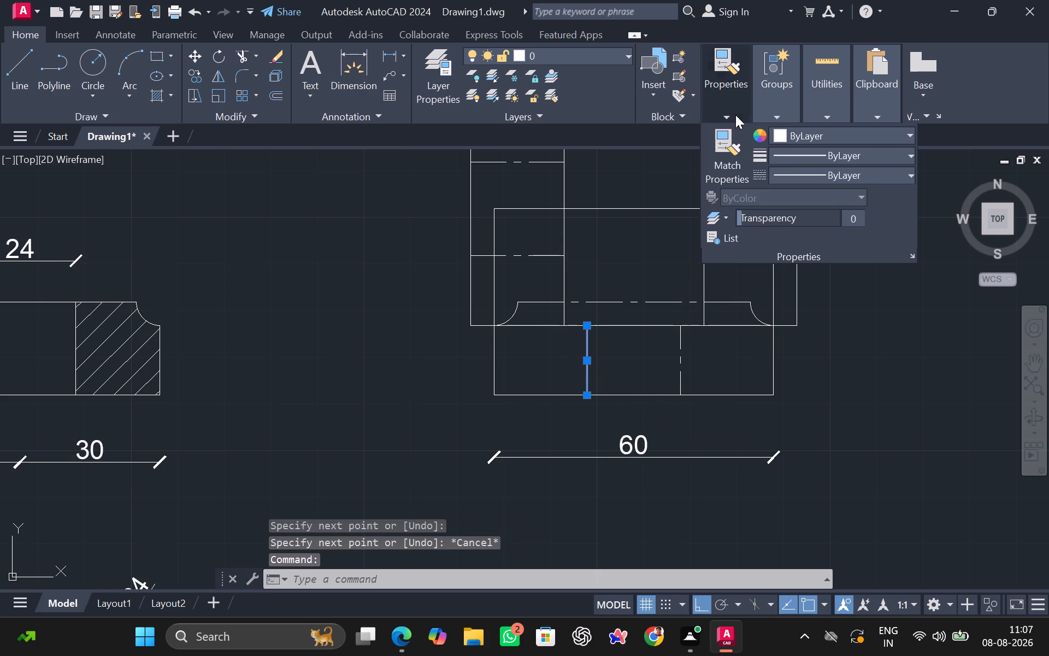
{"action": "left_click", "coordinate": [909, 174]}
{"action": "left_click", "coordinate": [882, 227]}
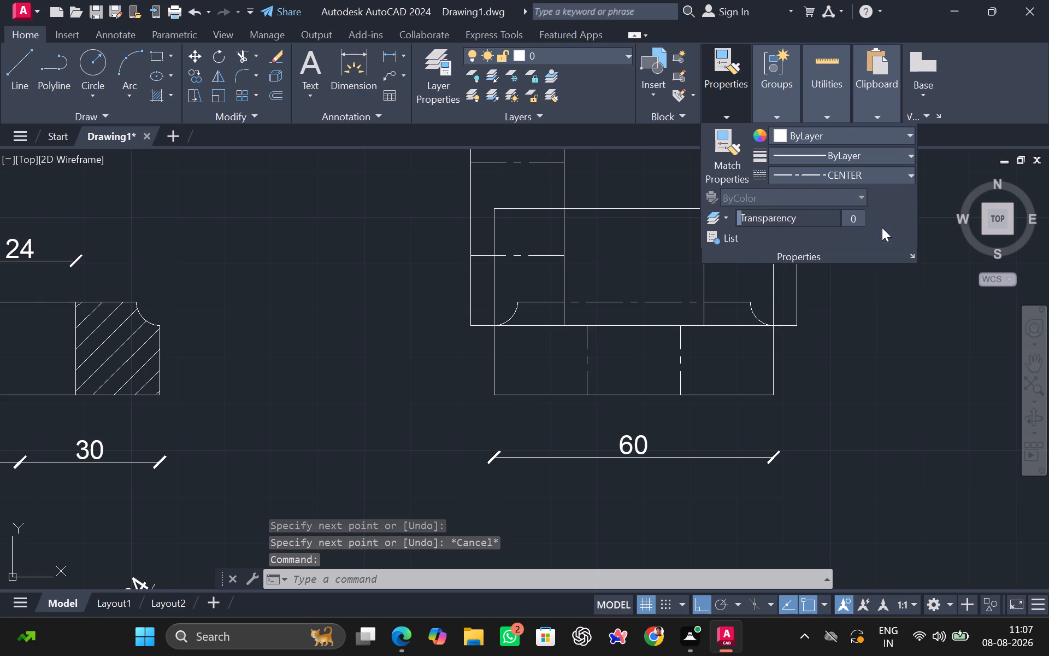
{"action": "left_click", "coordinate": [848, 371]}
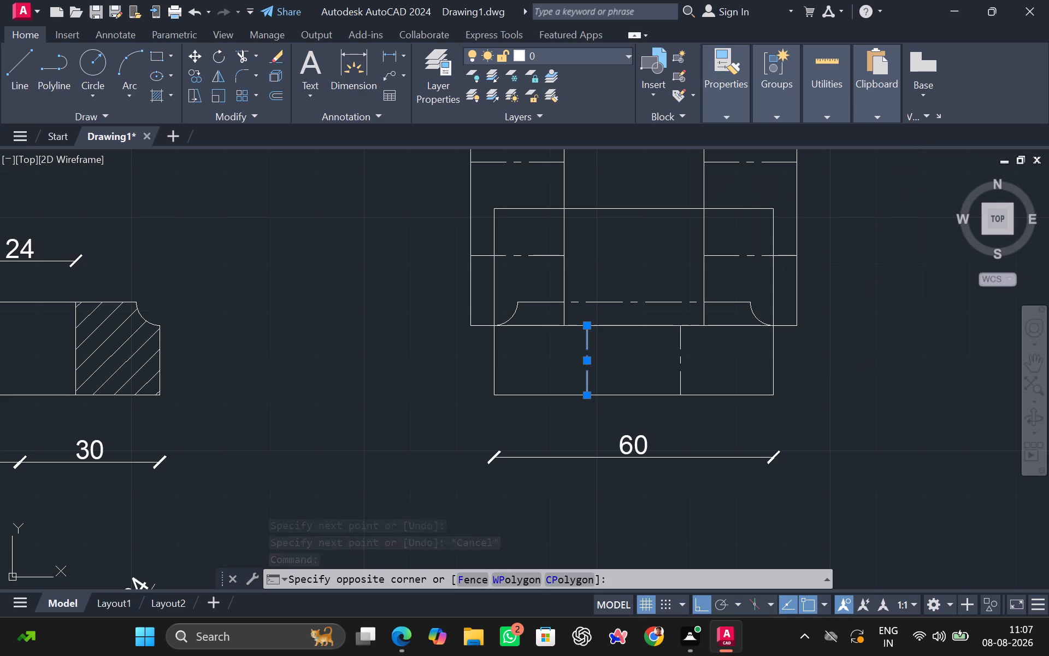
{"action": "key", "text": "Escape"}
Examine the three views together, comparing the third view's lines with the front and top views.
{"action": "key", "text": "space"}
{"action": "scroll", "coordinate": [842, 373], "scroll_direction": "down", "scroll_amount": 2}
{"action": "middle_click_drag", "start_coordinate": [859, 355], "coordinate": [862, 356]}
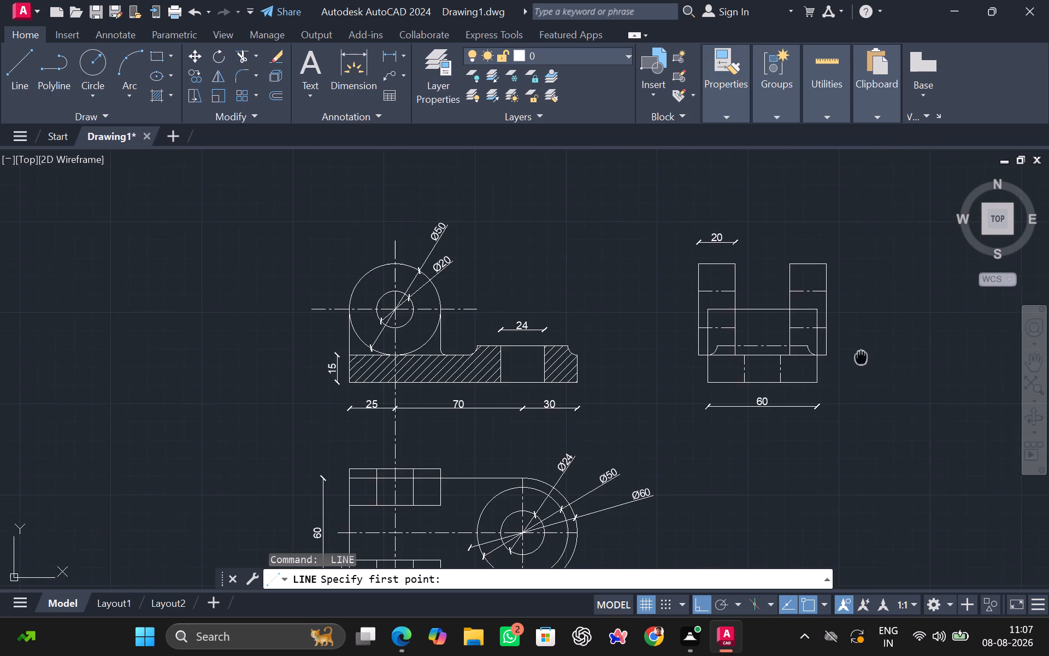
{"action": "middle_click_drag", "start_coordinate": [862, 356], "coordinate": [799, 380]}
{"action": "scroll", "coordinate": [734, 425], "scroll_direction": "up", "scroll_amount": 1}
{"action": "middle_click_drag", "start_coordinate": [734, 425], "coordinate": [799, 388]}
{"action": "scroll", "coordinate": [795, 384], "scroll_direction": "down", "scroll_amount": 1}
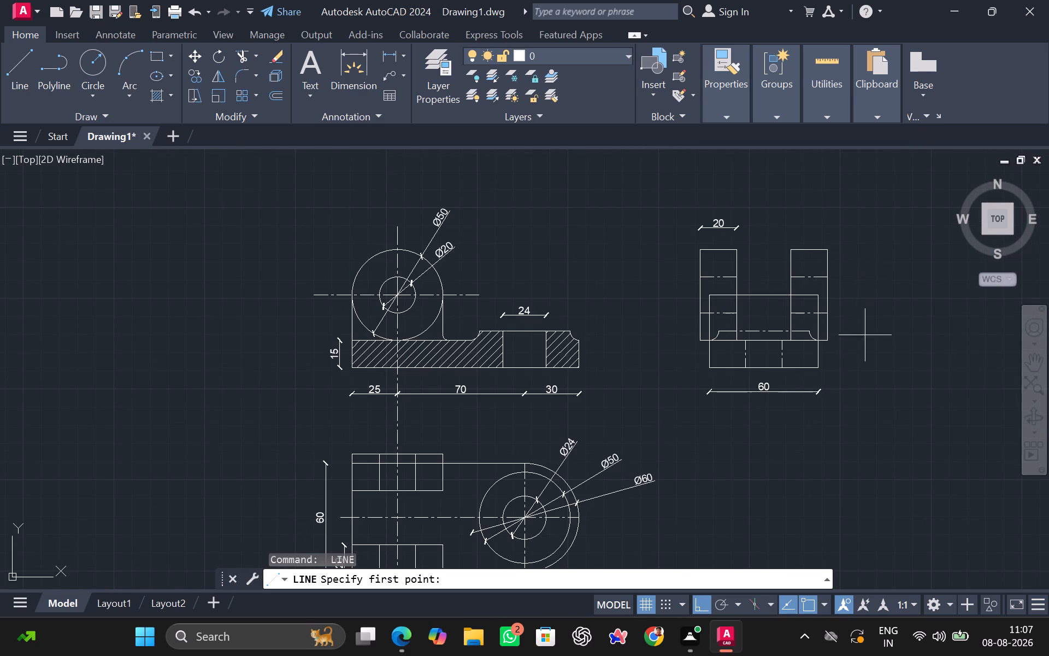
{"action": "middle_click_drag", "start_coordinate": [866, 388], "coordinate": [894, 346]}
{"action": "scroll", "coordinate": [791, 426], "scroll_direction": "down", "scroll_amount": 1}
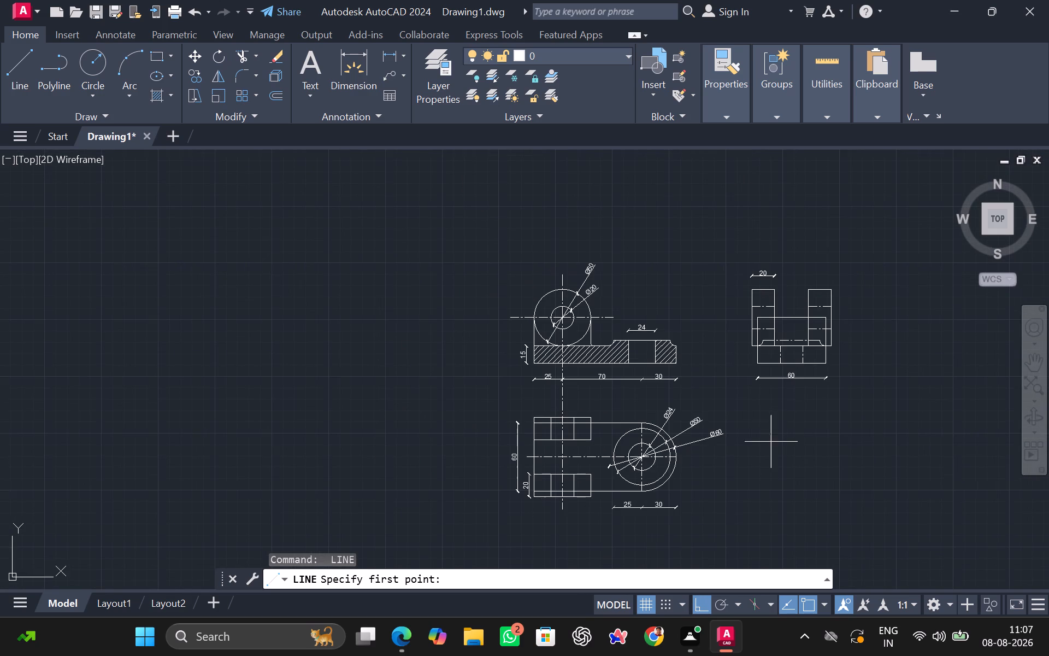
{"action": "scroll", "coordinate": [770, 442], "scroll_direction": "up", "scroll_amount": 1}
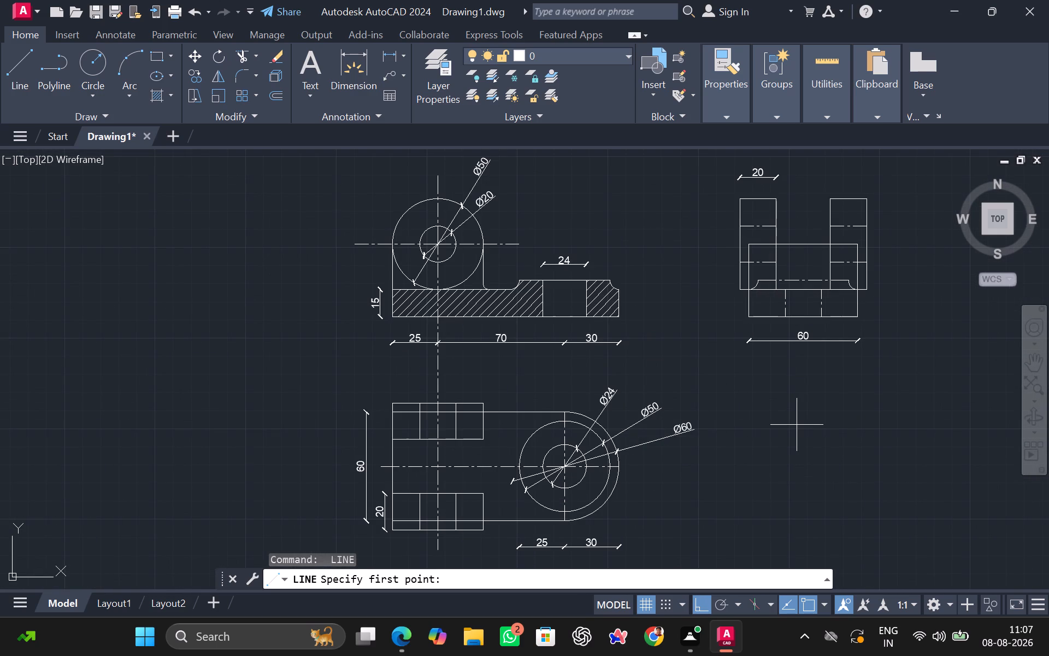
{"action": "scroll", "coordinate": [797, 425], "scroll_direction": "down", "scroll_amount": 1}
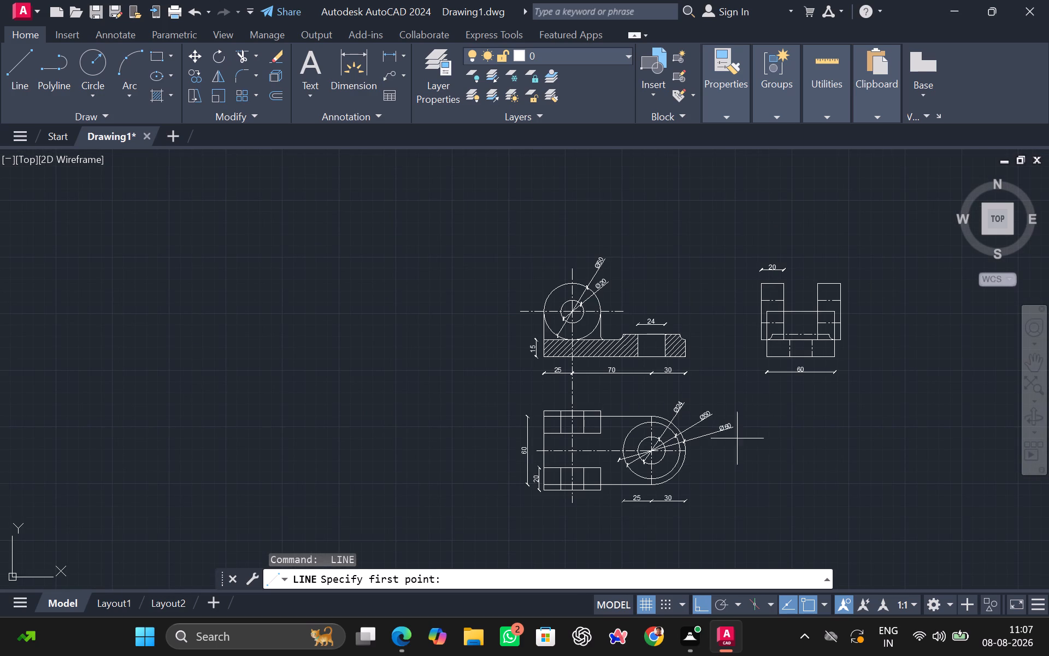
{"action": "middle_click_drag", "start_coordinate": [801, 421], "coordinate": [704, 426]}
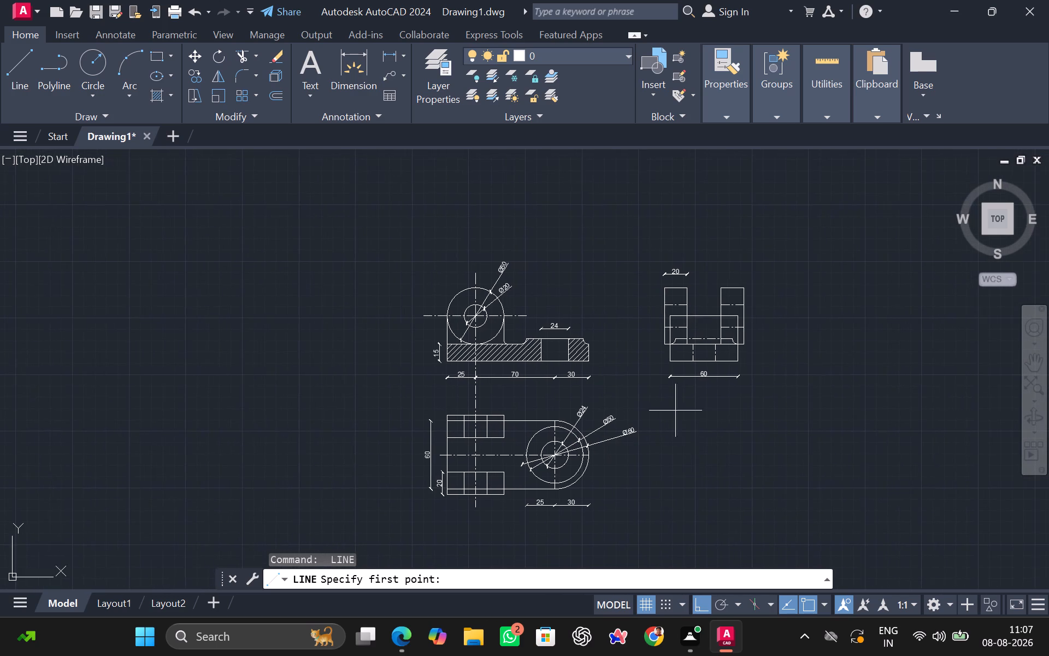
{"action": "scroll", "coordinate": [646, 426], "scroll_direction": "up", "scroll_amount": 1}
{"action": "middle_click", "coordinate": [678, 451]}
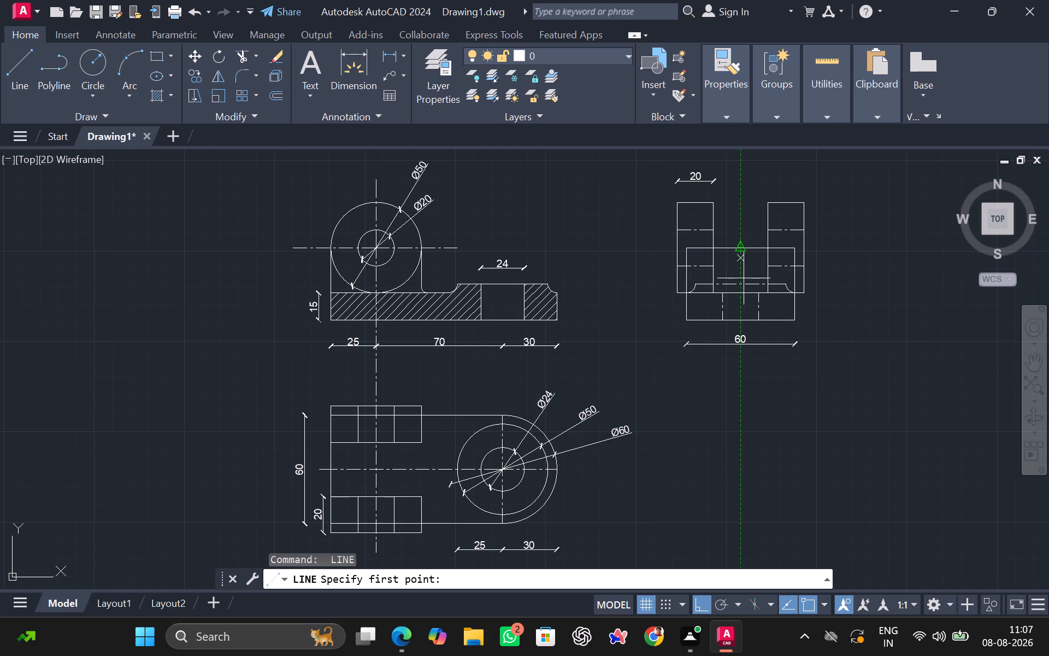
{"action": "key", "text": "space"}
{"action": "key", "text": "Escape"}
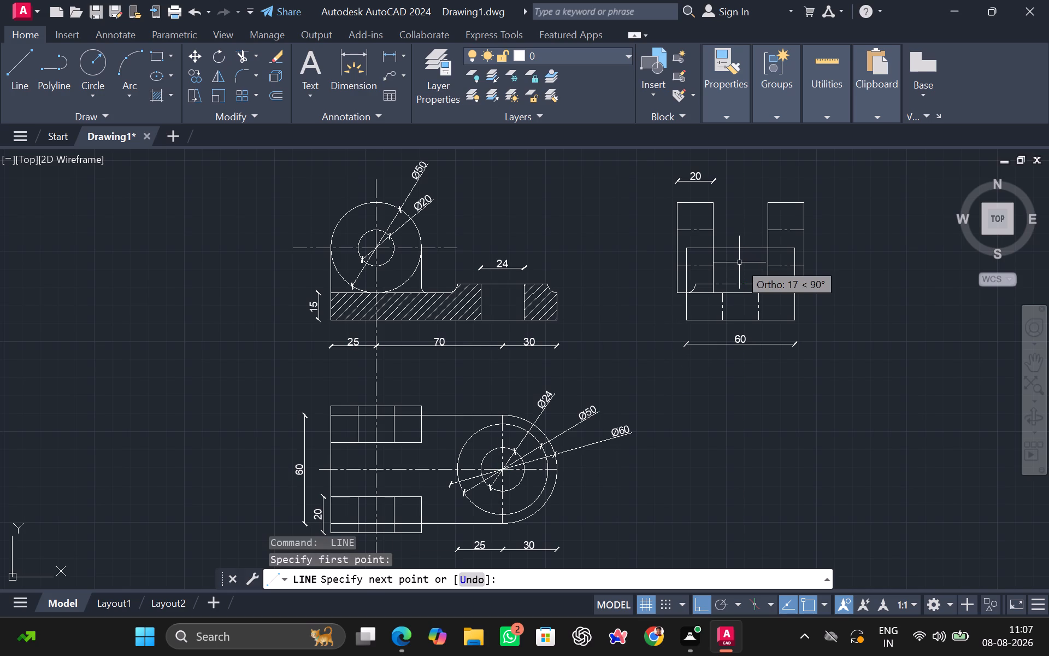
Change the linetype of the 60-wide rectangle's top edge across the third view's lugs to CENTER.
{"action": "left_click", "coordinate": [741, 247]}
{"action": "left_click", "coordinate": [734, 112]}
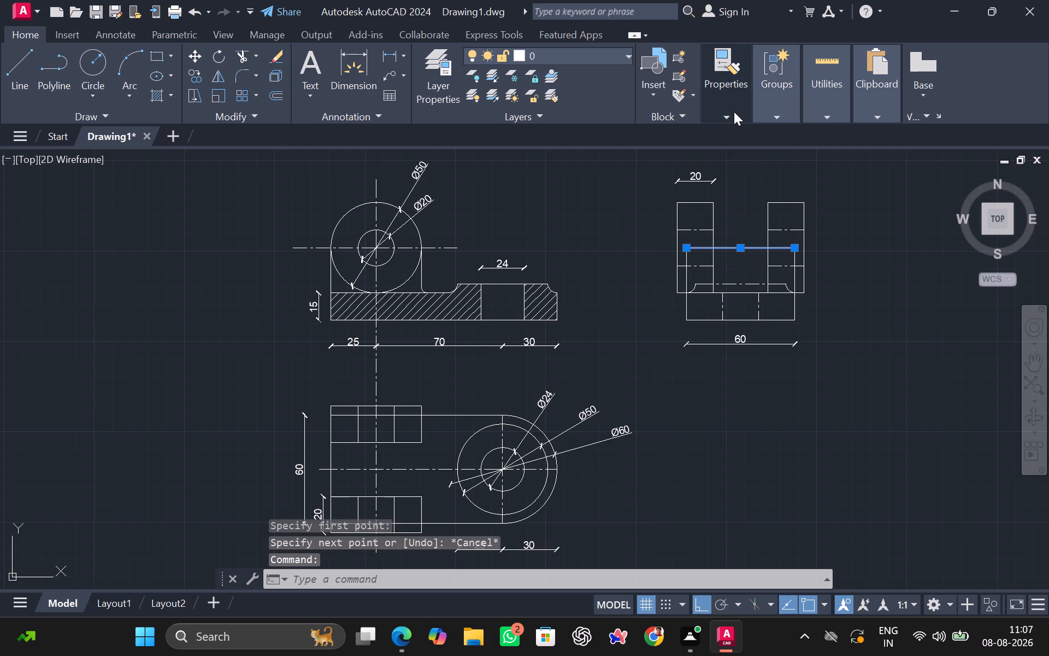
{"action": "left_click", "coordinate": [905, 169]}
{"action": "left_click", "coordinate": [875, 233]}
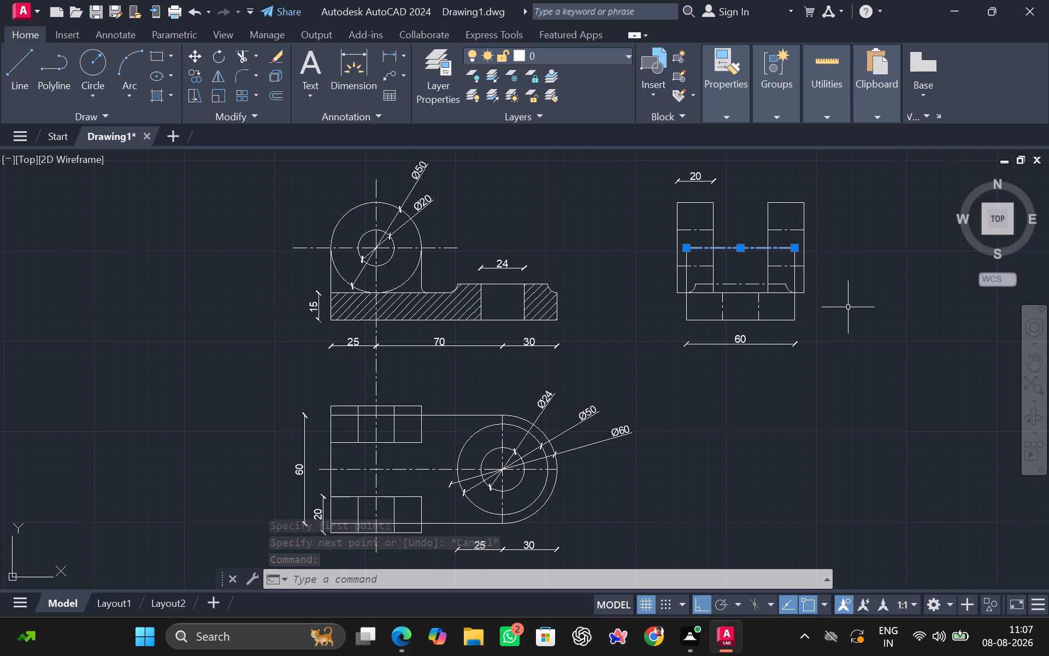
Draw a short horizontal line over the rectangle's dashed top edge, from inside the right lug to that lug's inner edge.
{"action": "key", "text": "space"}
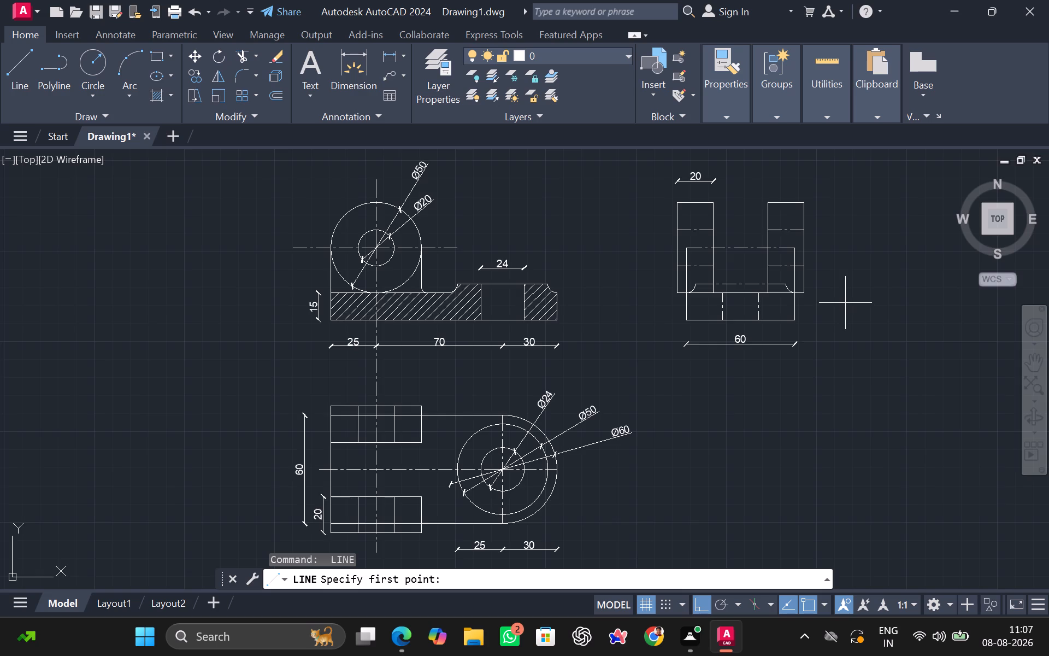
{"action": "scroll", "coordinate": [845, 303], "scroll_direction": "up", "scroll_amount": 3}
{"action": "middle_click", "coordinate": [753, 273]}
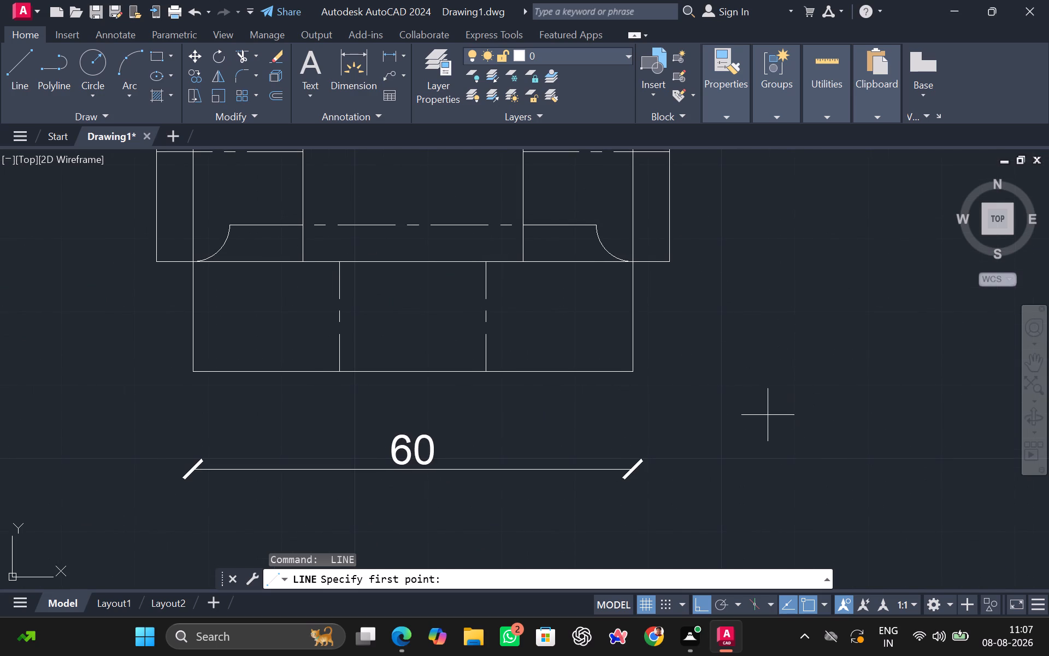
{"action": "middle_click_drag", "start_coordinate": [734, 357], "coordinate": [753, 453]}
{"action": "scroll", "coordinate": [753, 453], "scroll_direction": "up", "scroll_amount": 1}
{"action": "middle_click_drag", "start_coordinate": [707, 358], "coordinate": [792, 544]}
{"action": "scroll", "coordinate": [779, 440], "scroll_direction": "down", "scroll_amount": 1}
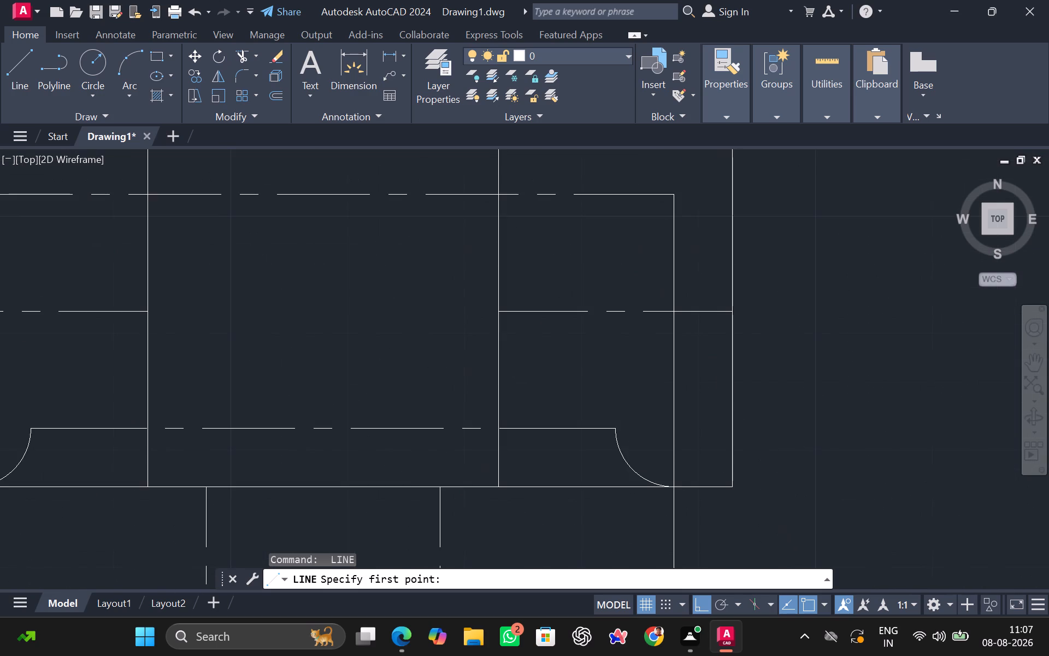
{"action": "key", "text": "l"}
{"action": "key", "text": "Return"}
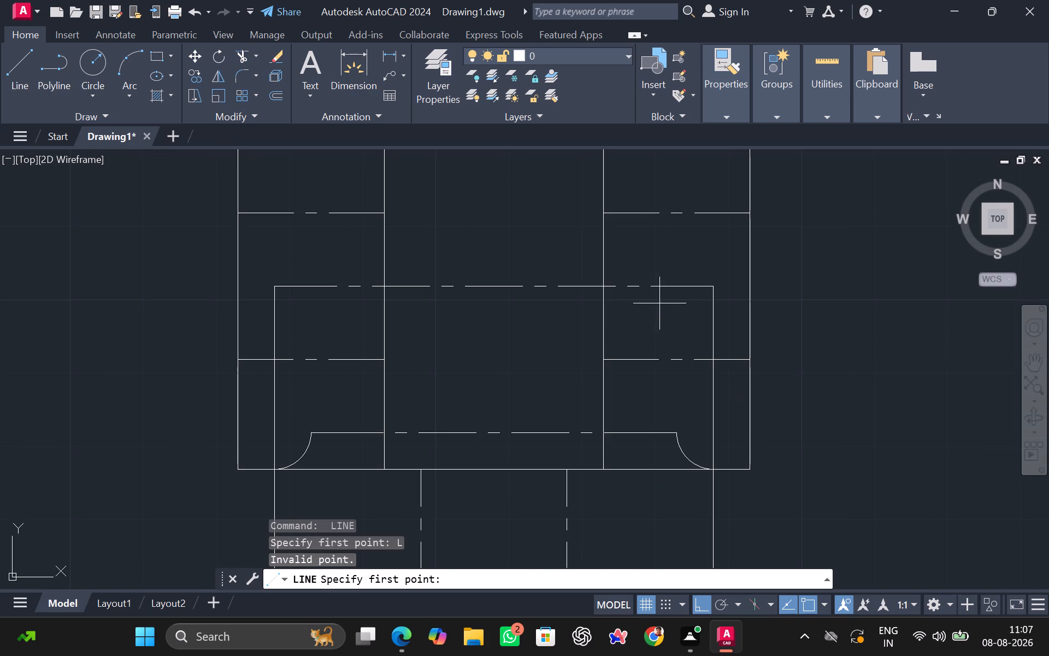
{"action": "left_click", "coordinate": [652, 286]}
{"action": "left_click", "coordinate": [603, 284]}
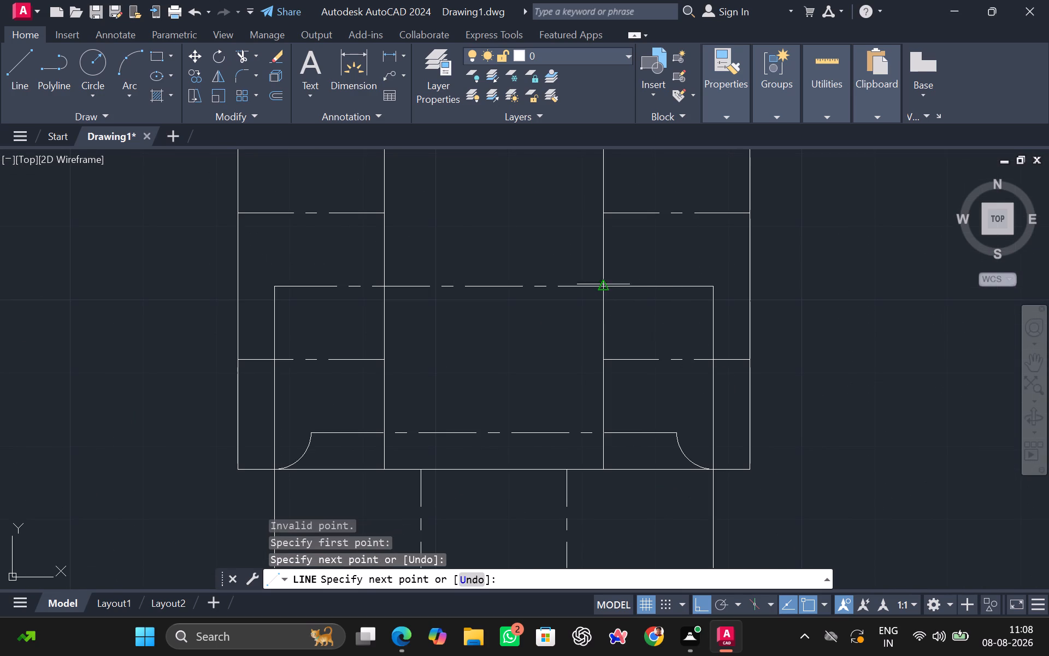
{"action": "key", "text": "space"}
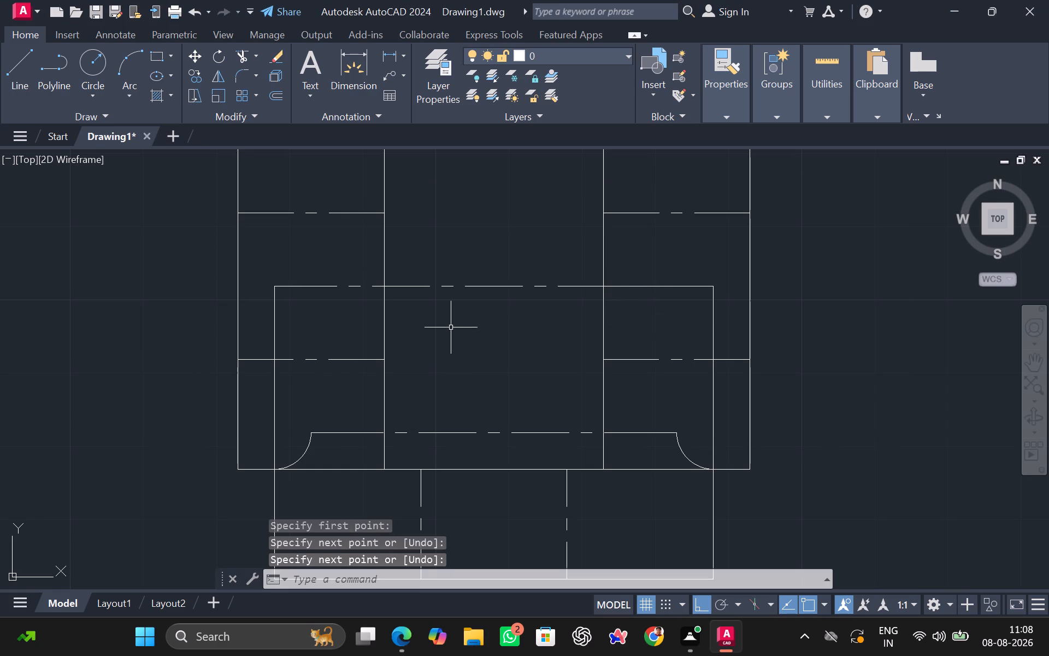
Draw a short horizontal line over the rectangle's dashed top edge, from the left lug's inner edge to the first dash gap's end.
{"action": "key", "text": "space"}
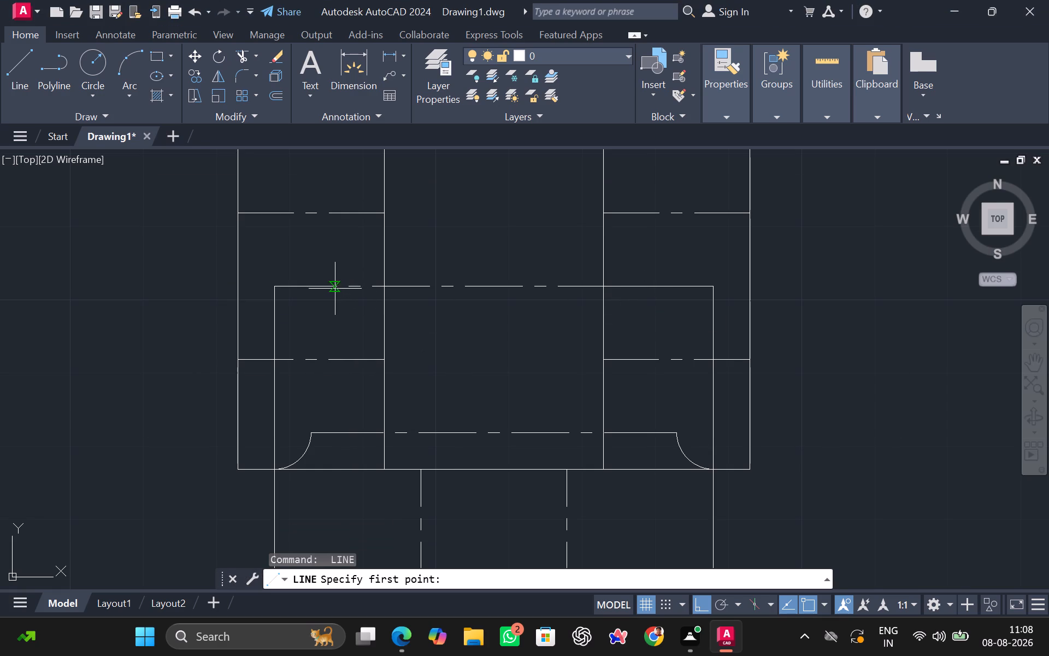
{"action": "key", "text": "Escape"}
{"action": "key", "text": "space"}
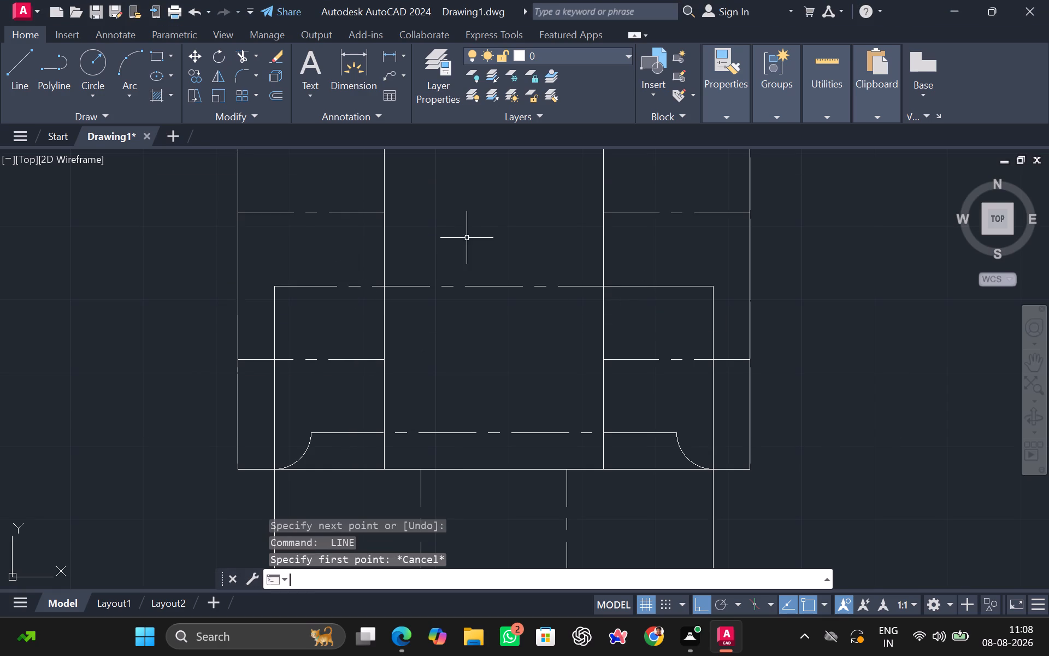
{"action": "left_click", "coordinate": [383, 285]}
{"action": "left_click", "coordinate": [334, 284]}
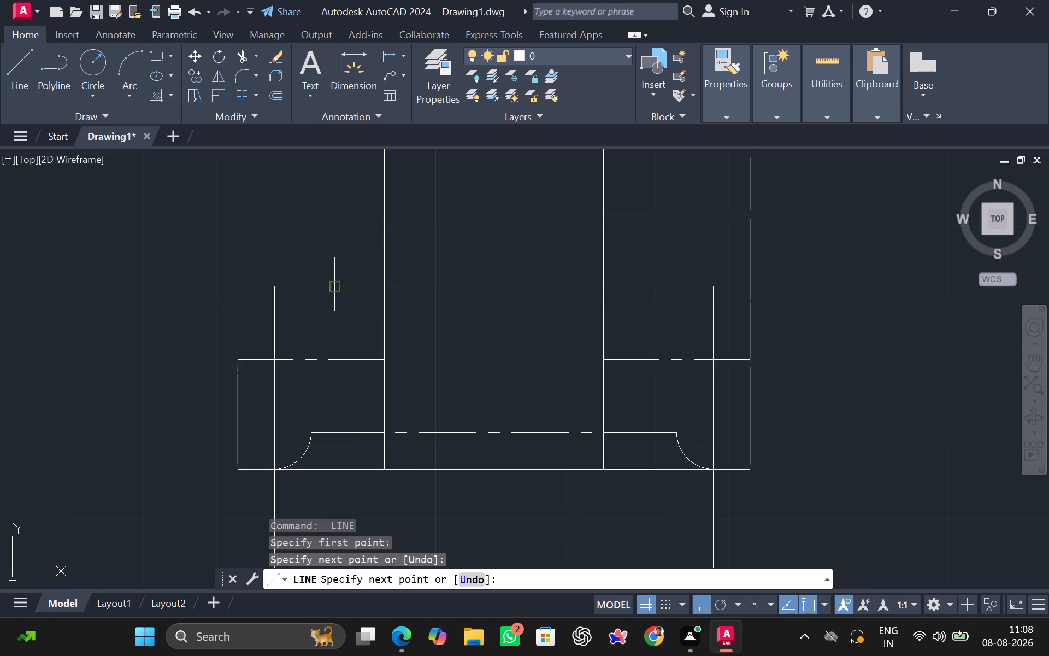
{"action": "key", "text": "space"}
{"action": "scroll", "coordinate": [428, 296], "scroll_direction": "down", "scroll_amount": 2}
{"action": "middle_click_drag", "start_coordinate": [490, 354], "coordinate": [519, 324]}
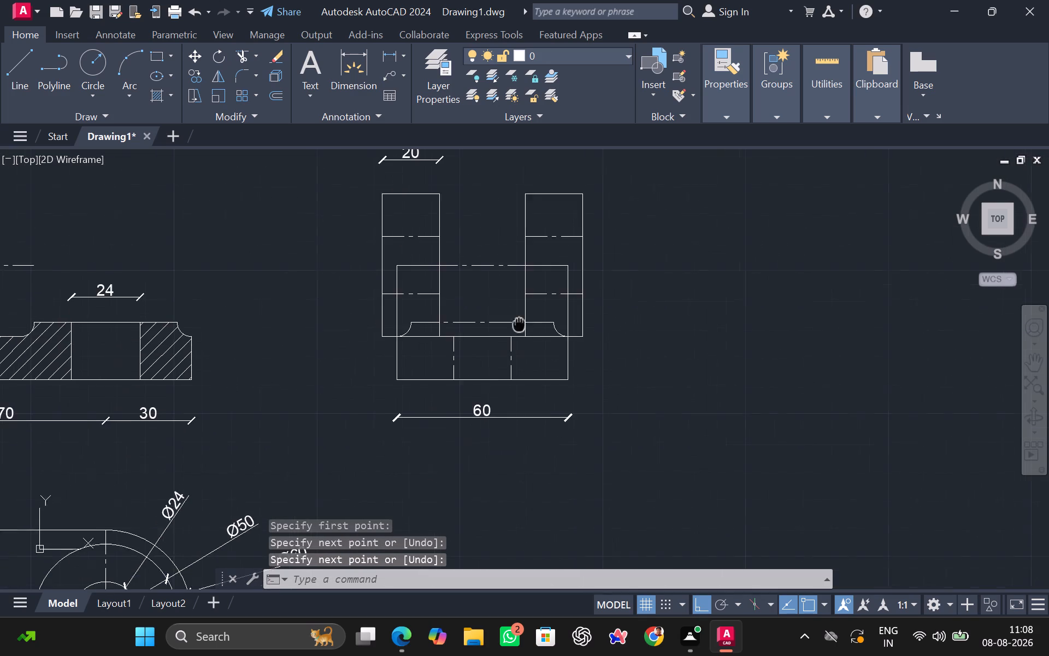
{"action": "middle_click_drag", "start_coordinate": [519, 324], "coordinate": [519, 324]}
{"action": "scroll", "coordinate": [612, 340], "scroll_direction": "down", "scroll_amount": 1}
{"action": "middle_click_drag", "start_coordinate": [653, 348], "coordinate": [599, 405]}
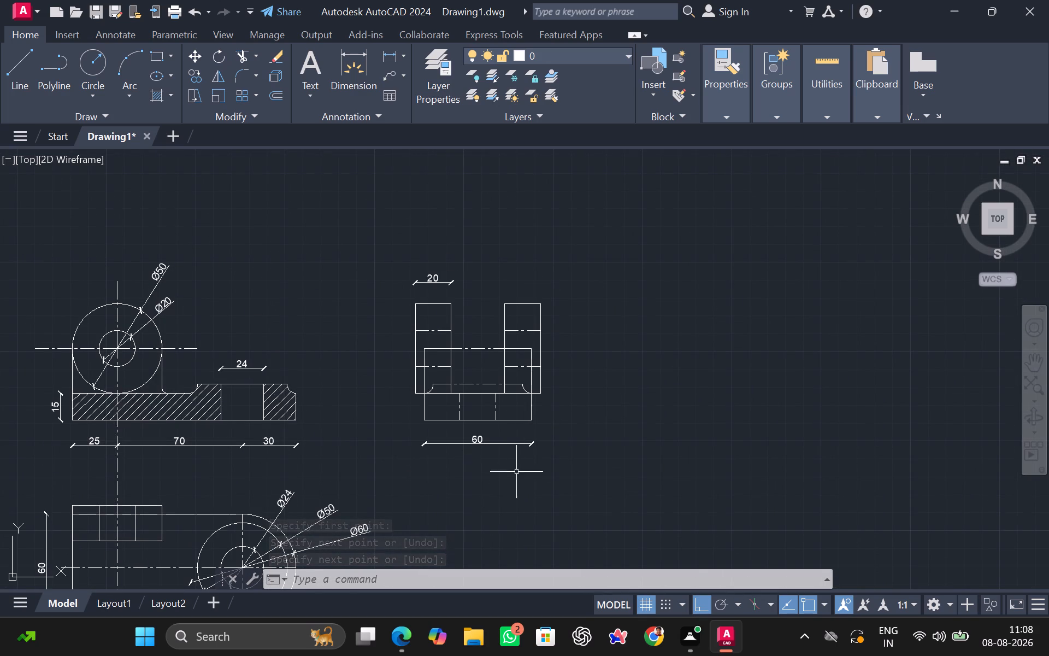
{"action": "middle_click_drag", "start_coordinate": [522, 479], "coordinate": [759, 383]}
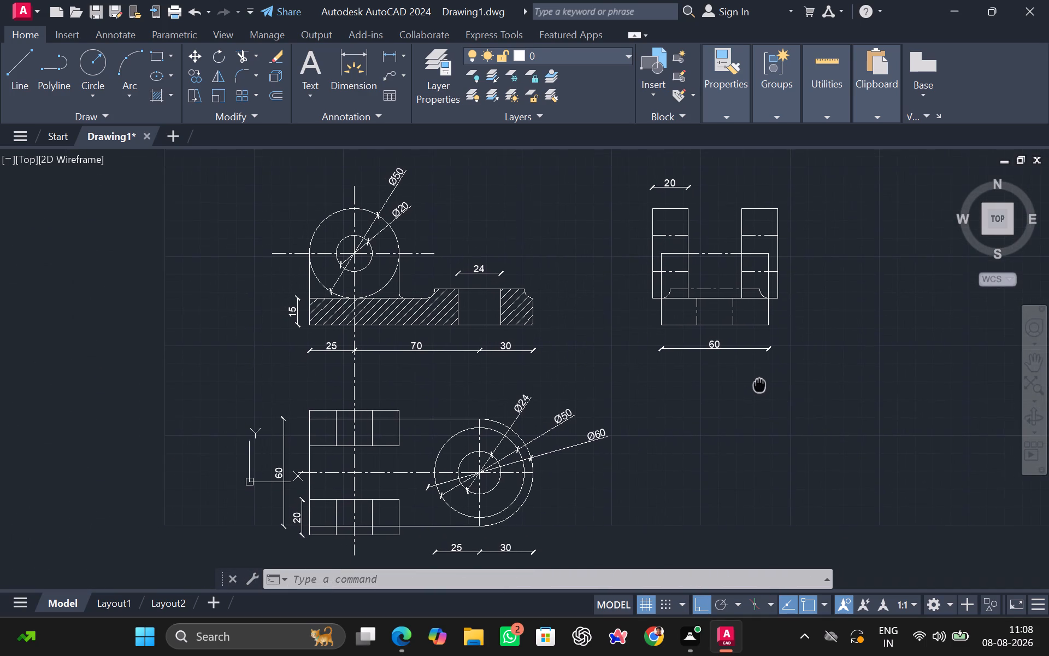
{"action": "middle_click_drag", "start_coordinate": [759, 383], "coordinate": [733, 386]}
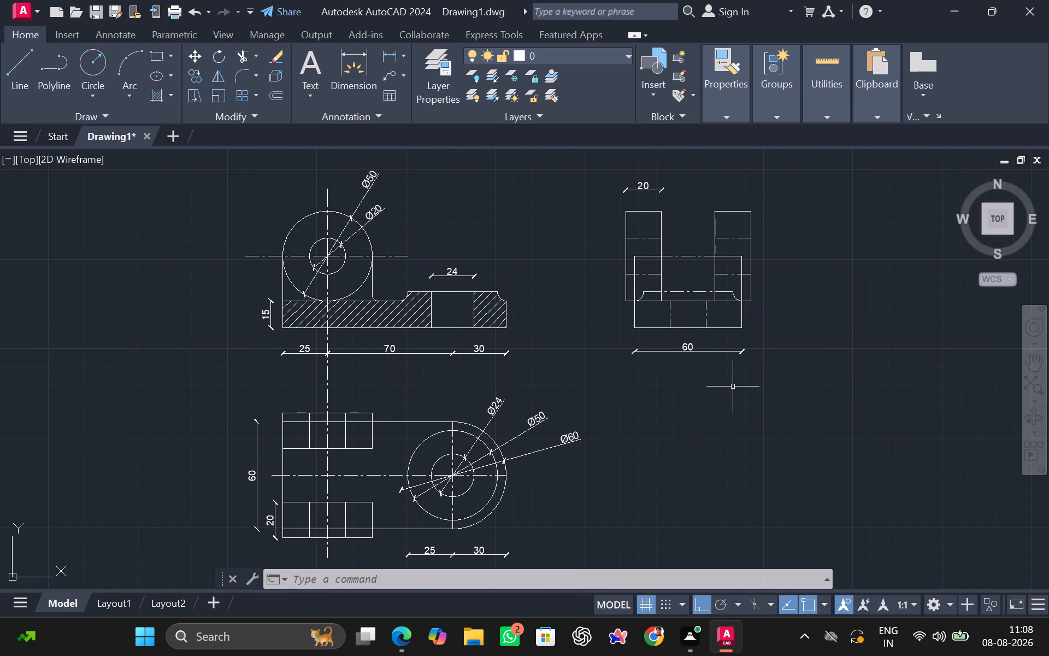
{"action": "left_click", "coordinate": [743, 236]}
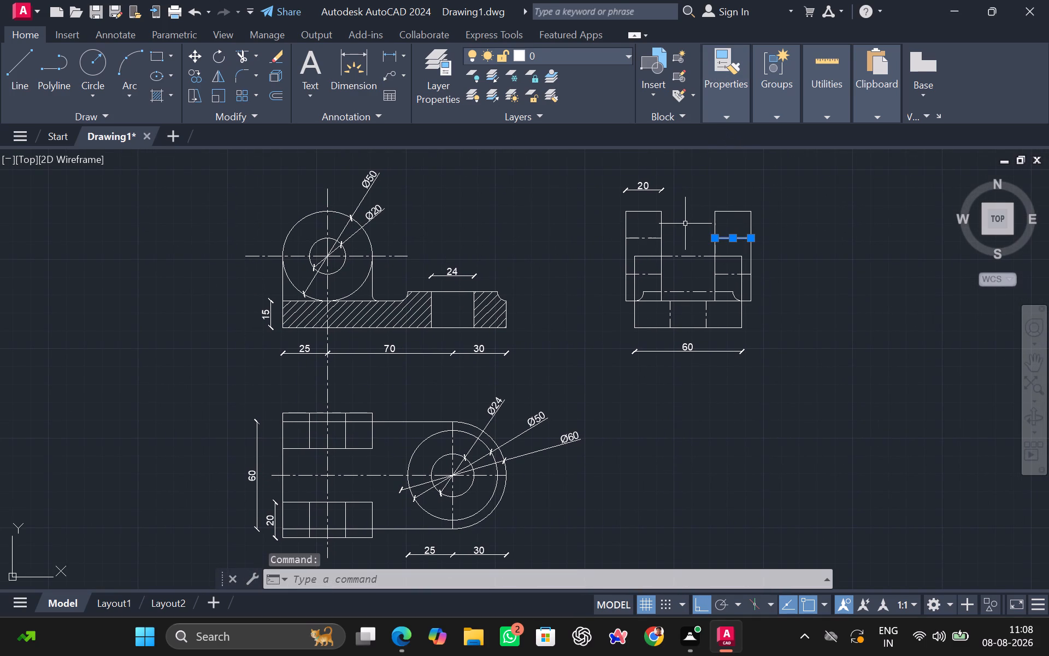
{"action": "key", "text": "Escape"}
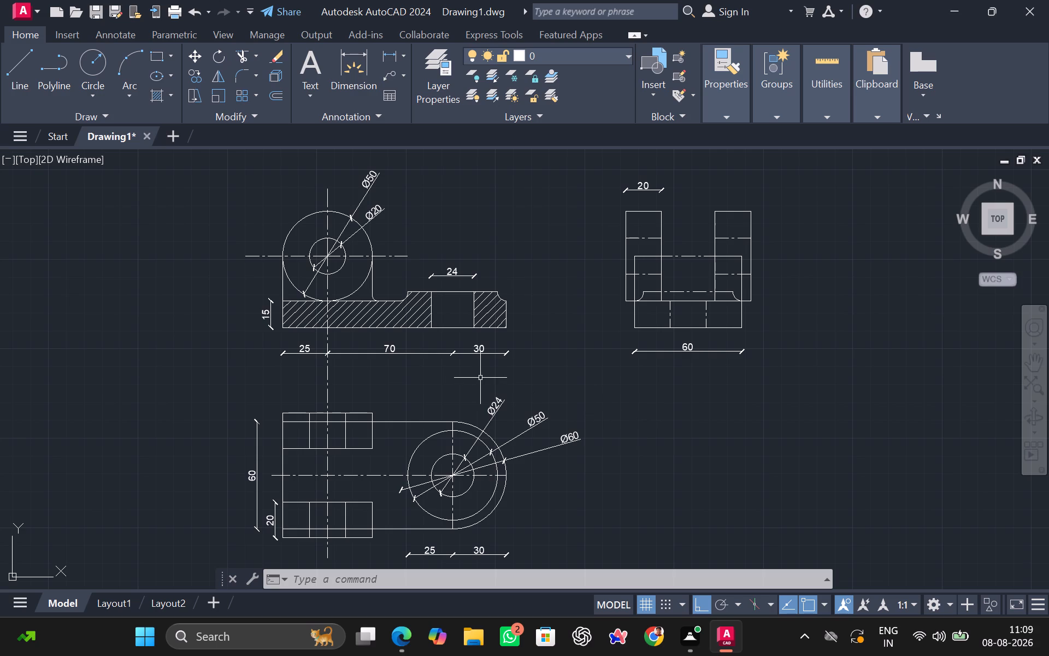
Add a vertical linear dimension beside the sectioned front view's right end, from the boss's top edge to the fillet's lower end.
{"action": "left_click", "coordinate": [388, 50]}
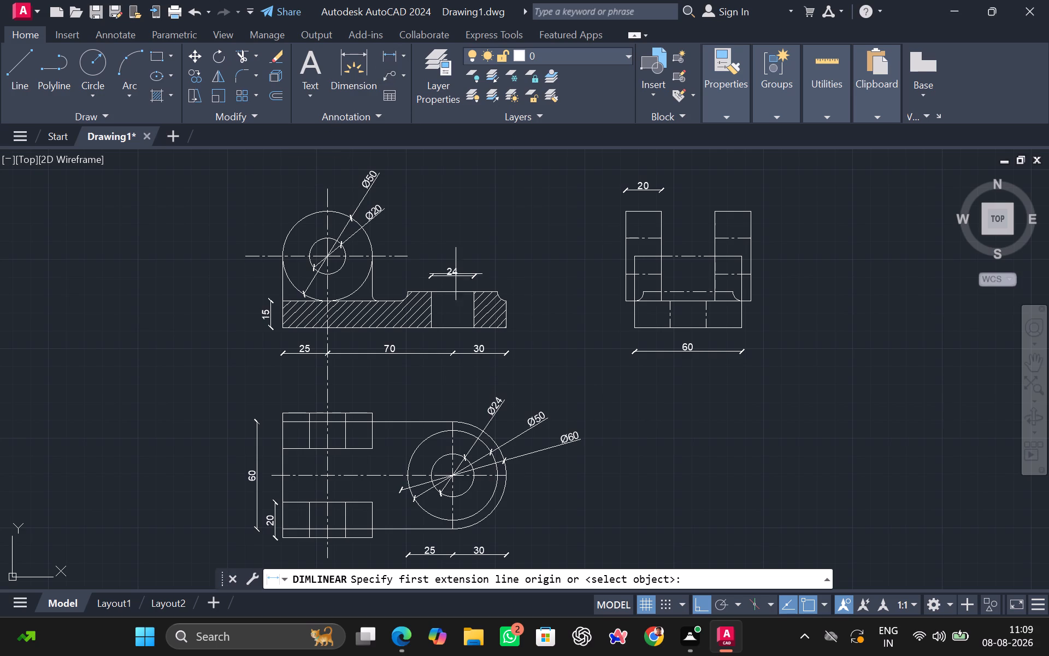
{"action": "scroll", "coordinate": [500, 304], "scroll_direction": "up", "scroll_amount": 3}
{"action": "left_click", "coordinate": [485, 253]}
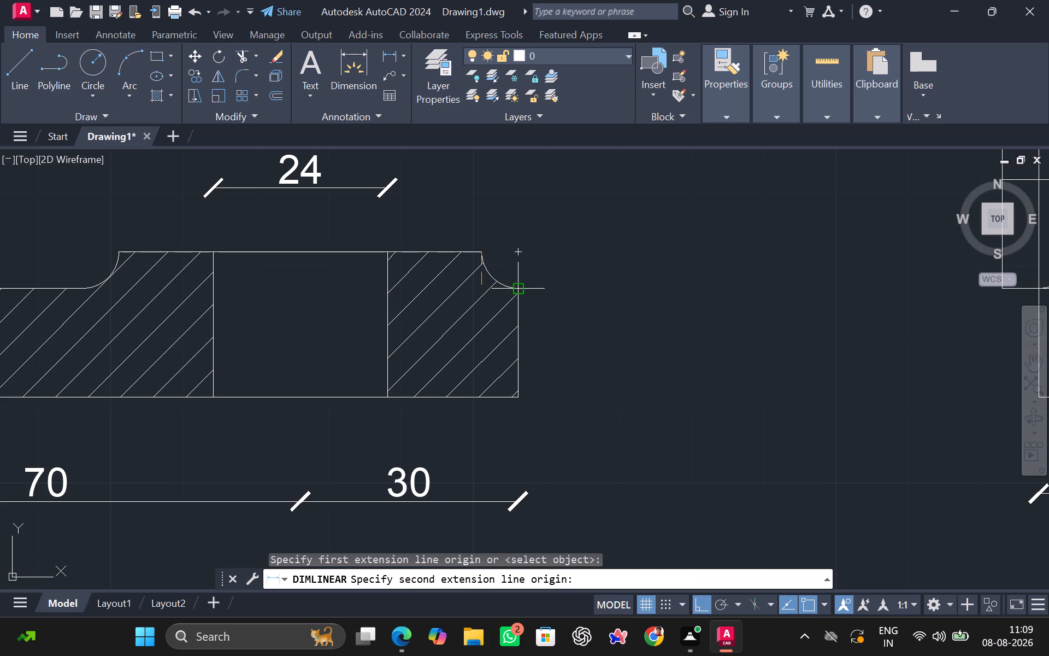
{"action": "left_click_drag", "start_coordinate": [517, 291], "coordinate": [525, 291]}
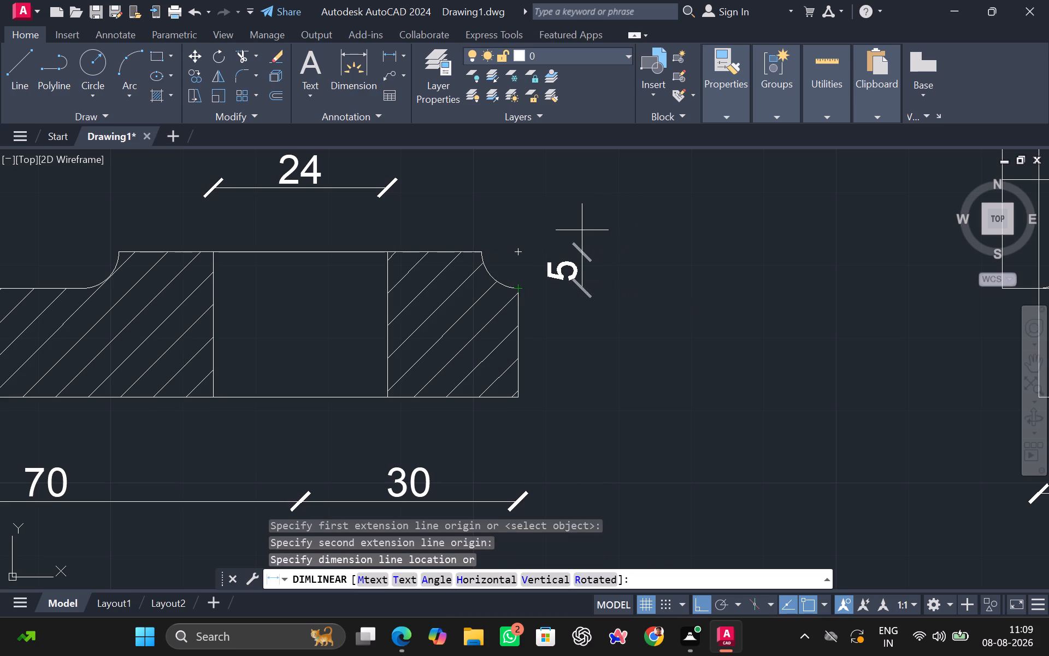
{"action": "left_click_drag", "start_coordinate": [580, 230], "coordinate": [588, 231]}
{"action": "scroll", "coordinate": [644, 292], "scroll_direction": "down", "scroll_amount": 3}
{"action": "middle_click_drag", "start_coordinate": [658, 370], "coordinate": [592, 329]}
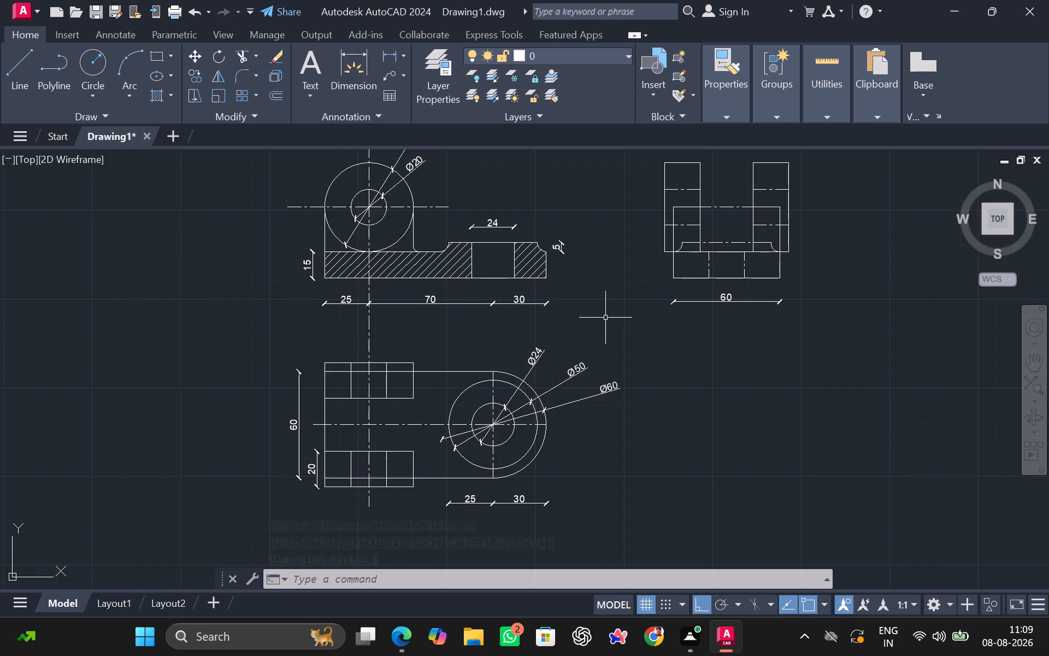
{"action": "middle_click_drag", "start_coordinate": [606, 318], "coordinate": [587, 359]}
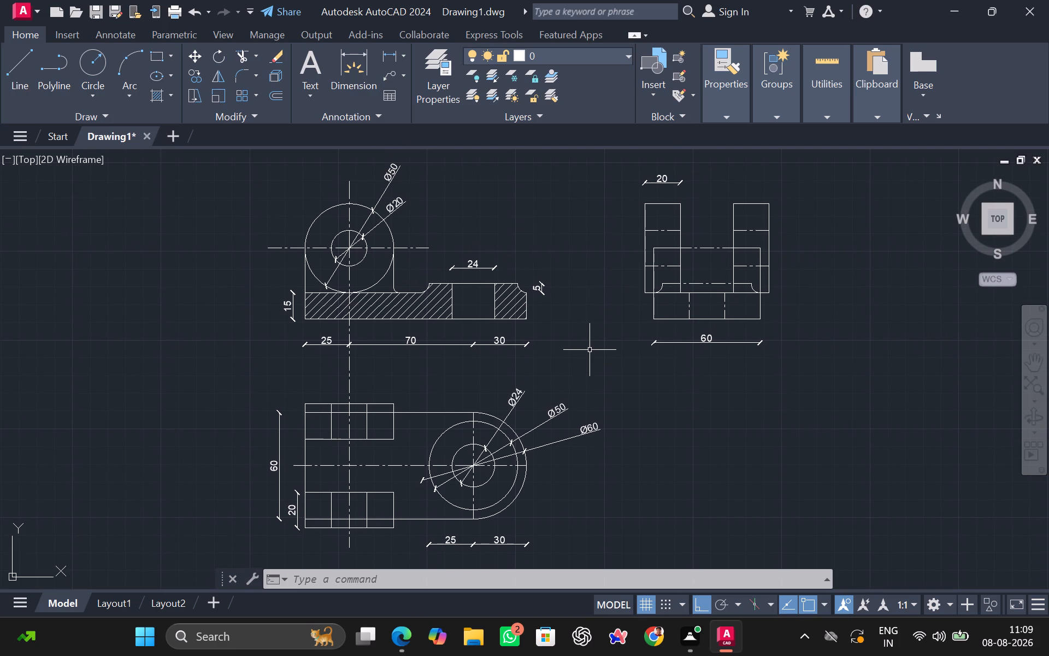
Save the drawing under the file name internship in the Downloads folder.
{"action": "key", "text": "ctrl+s"}
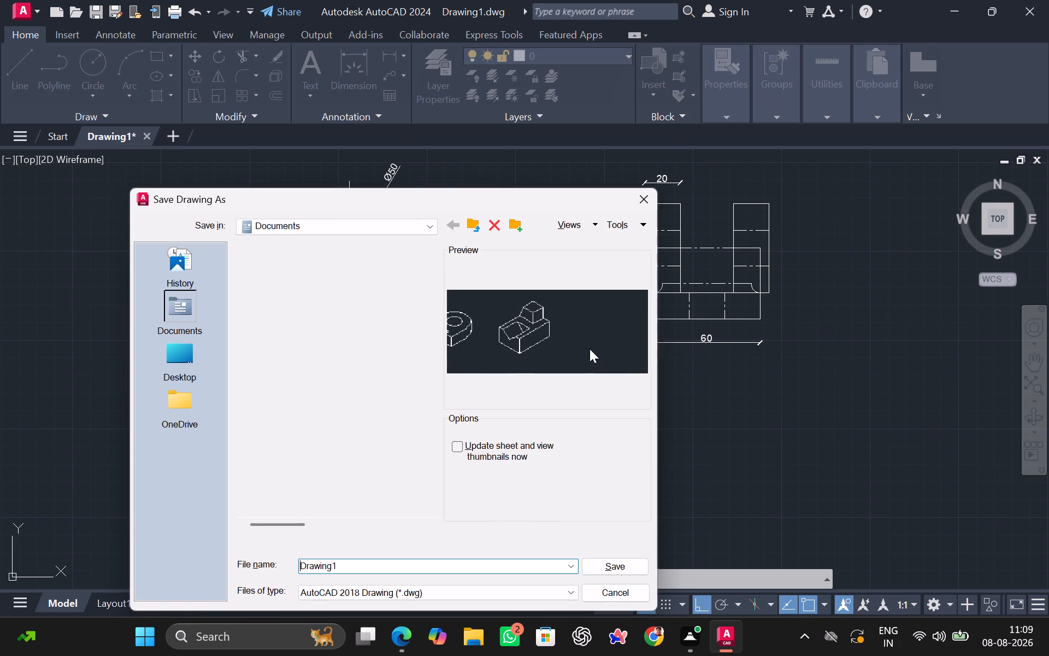
{"action": "left_click", "coordinate": [366, 567]}
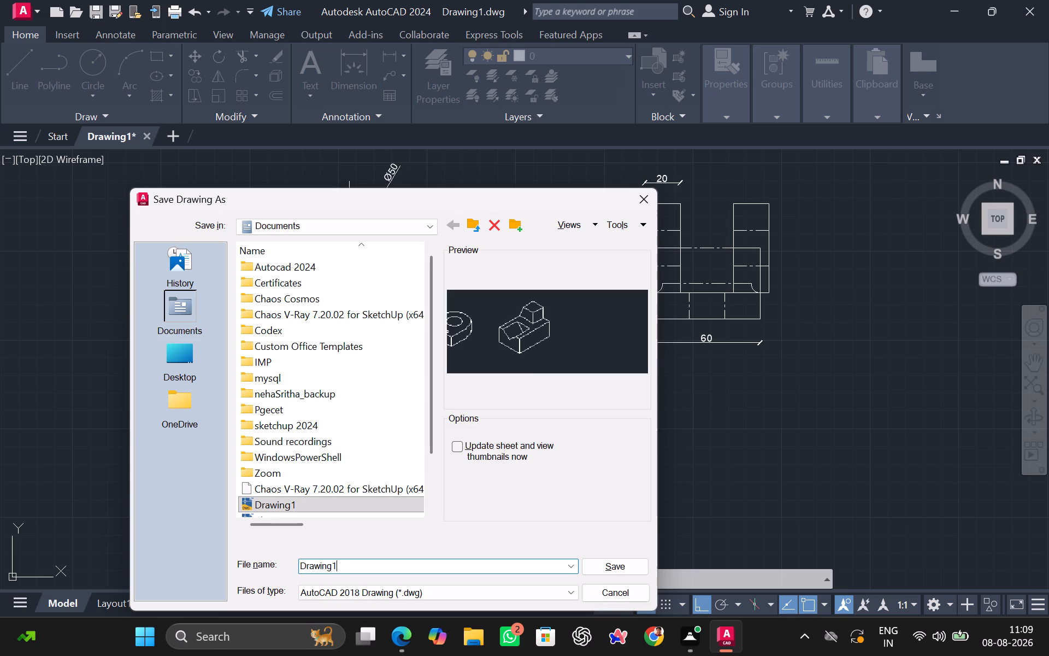
{"action": "key", "text": "BackSpace"}
{"action": "key", "text": "BackSpace"}
{"action": "key", "text": "BackSpace"}
{"action": "key", "text": "BackSpace"}
{"action": "key", "text": "BackSpace"}
{"action": "key", "text": "BackSpace"}
{"action": "key", "text": "BackSpace"}
{"action": "key", "text": "BackSpace"}
{"action": "key", "text": "BackSpace"}
{"action": "key", "text": "BackSpace"}
{"action": "key", "text": "BackSpace"}
{"action": "key", "text": "BackSpace"}
{"action": "key", "text": "BackSpace"}
{"action": "key", "text": "BackSpace"}
{"action": "key", "text": "BackSpace"}
{"action": "type", "text": "internship"}
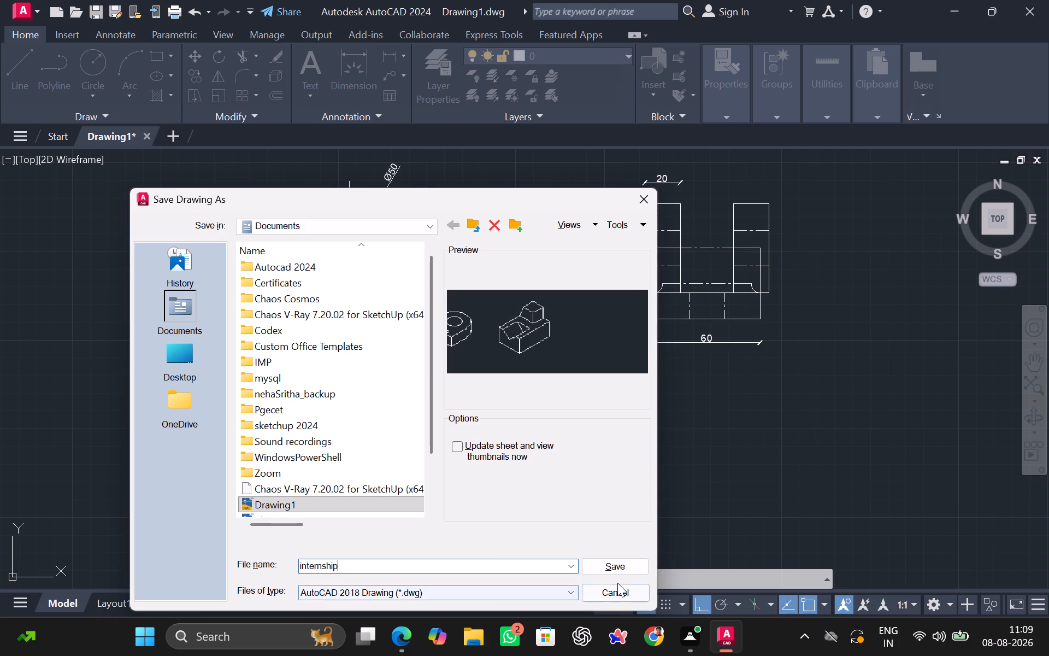
{"action": "left_click", "coordinate": [184, 310]}
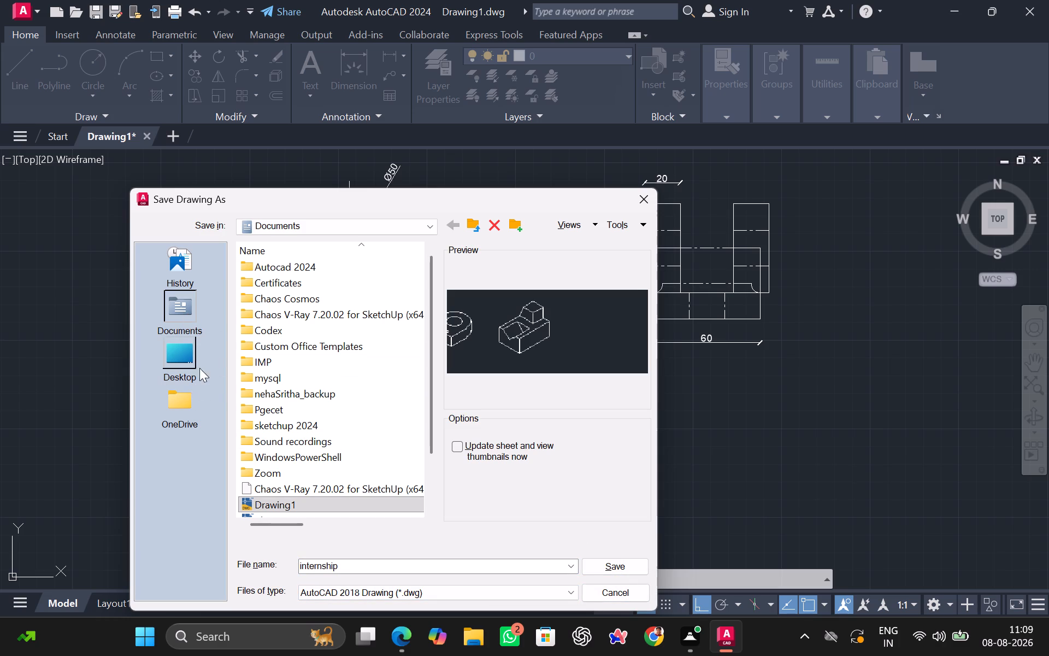
{"action": "left_click", "coordinate": [184, 353]}
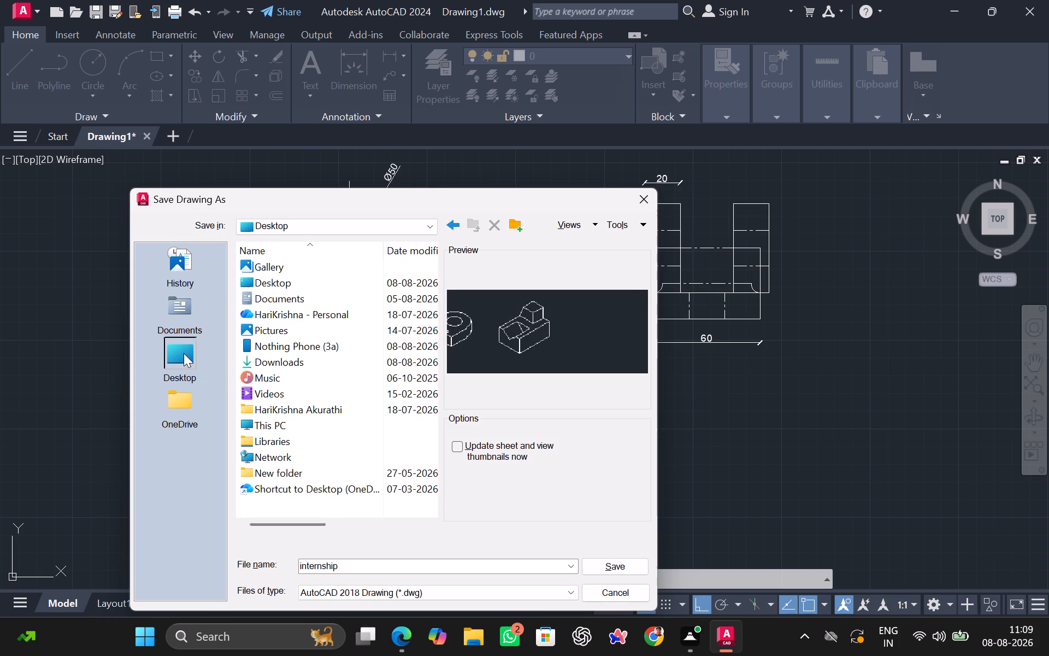
{"action": "left_click", "coordinate": [307, 359]}
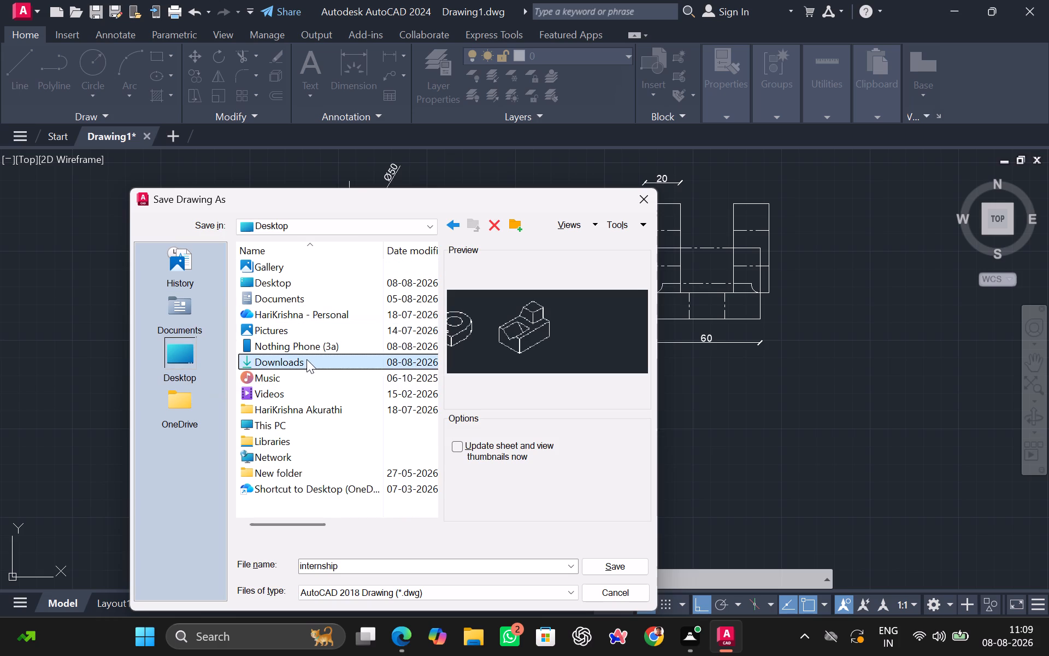
{"action": "left_click", "coordinate": [611, 566]}
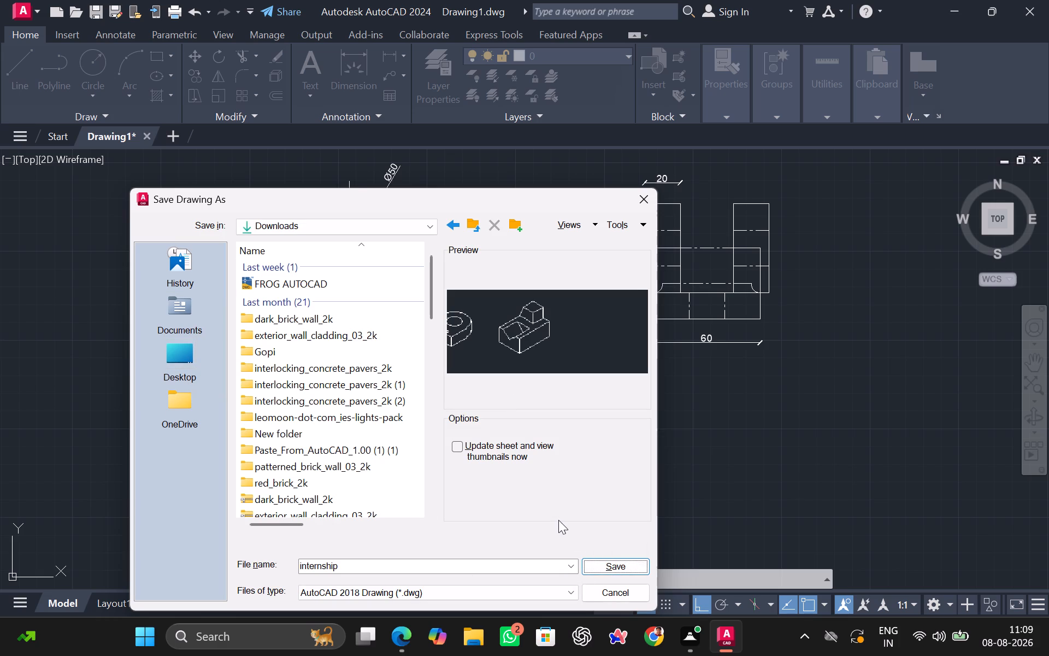
{"action": "left_click", "coordinate": [617, 570]}
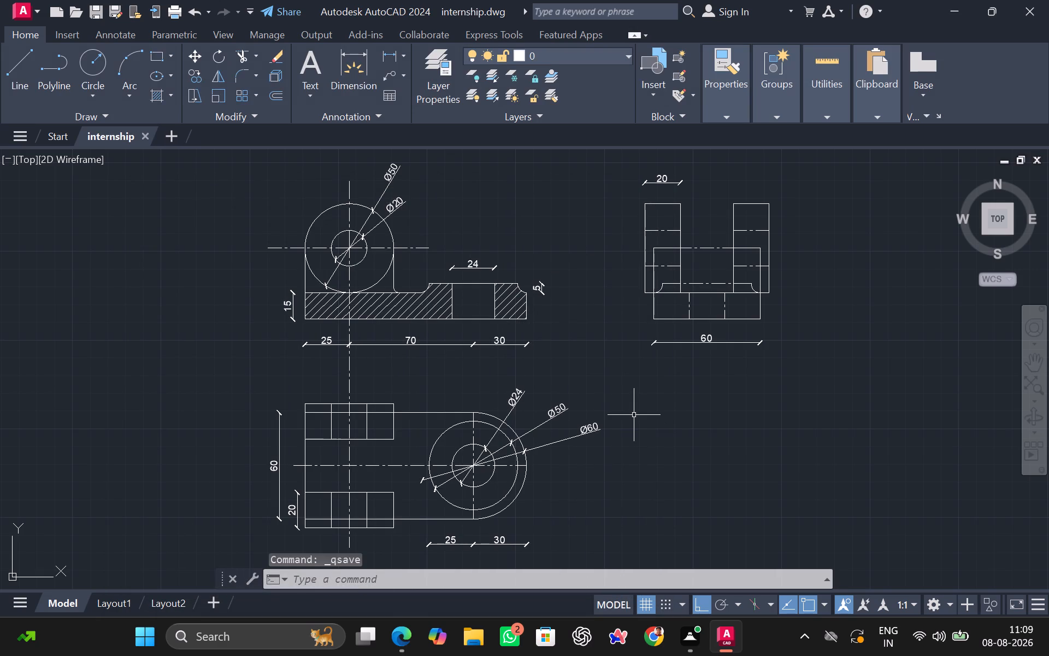